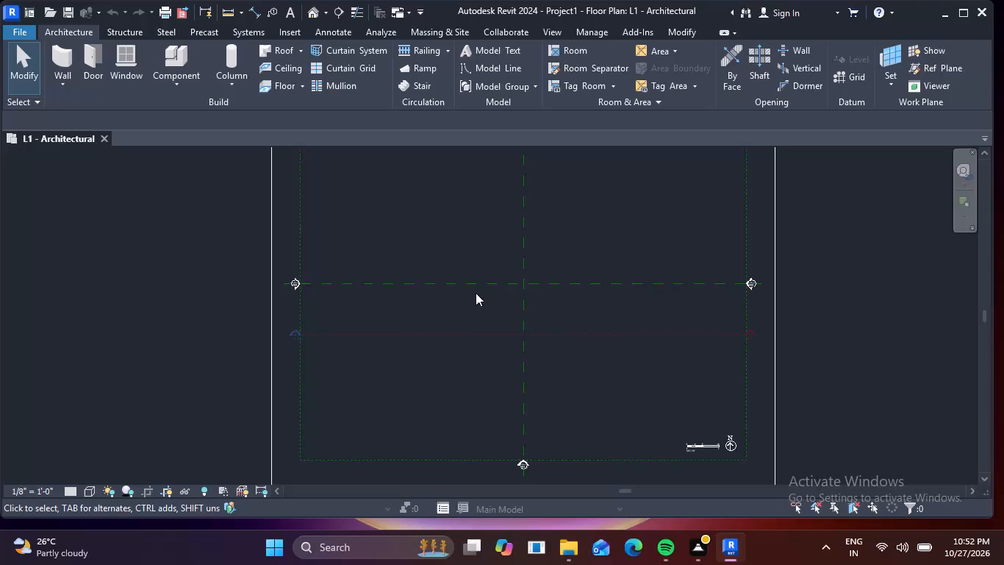
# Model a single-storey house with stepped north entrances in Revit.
# Import the AU 007 CAD drawing into the L1 plan with Black and White colors and Auto - Center to Center positioning.
pyautogui.scroll(1, 476, 293)
pyautogui.moveTo(468, 310); pyautogui.dragTo(418, 380, button='middle')
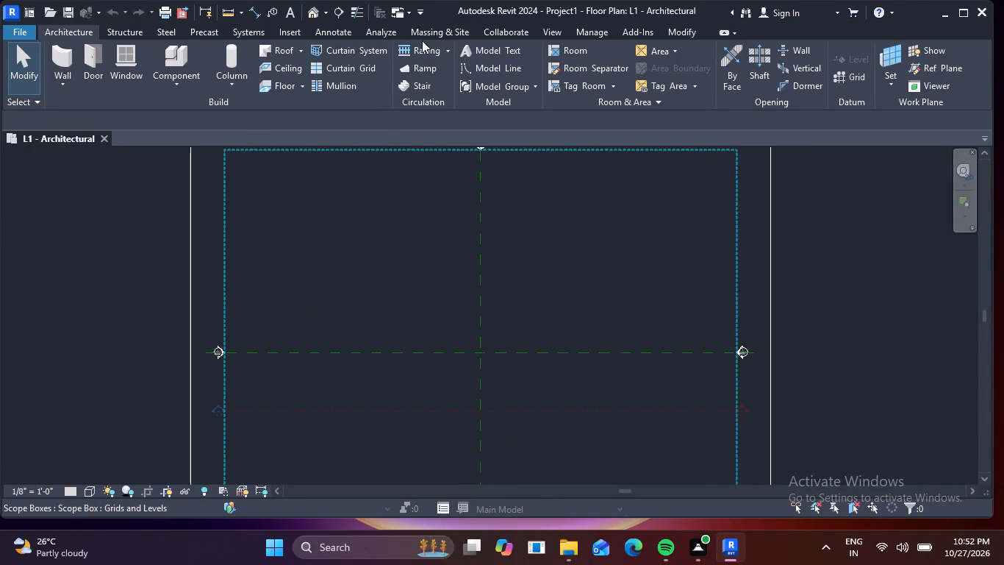
pyautogui.click(300, 27)
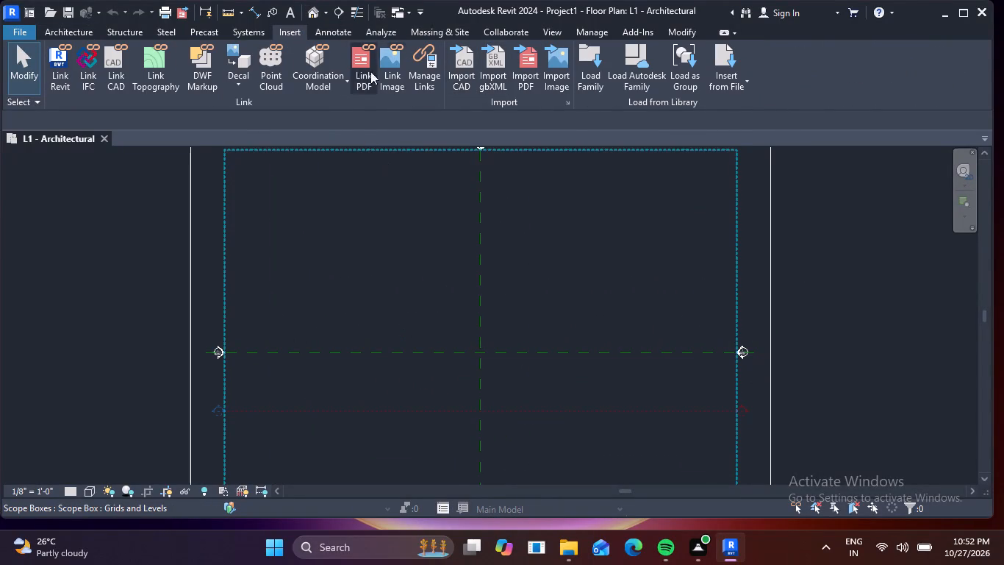
pyautogui.click(459, 84)
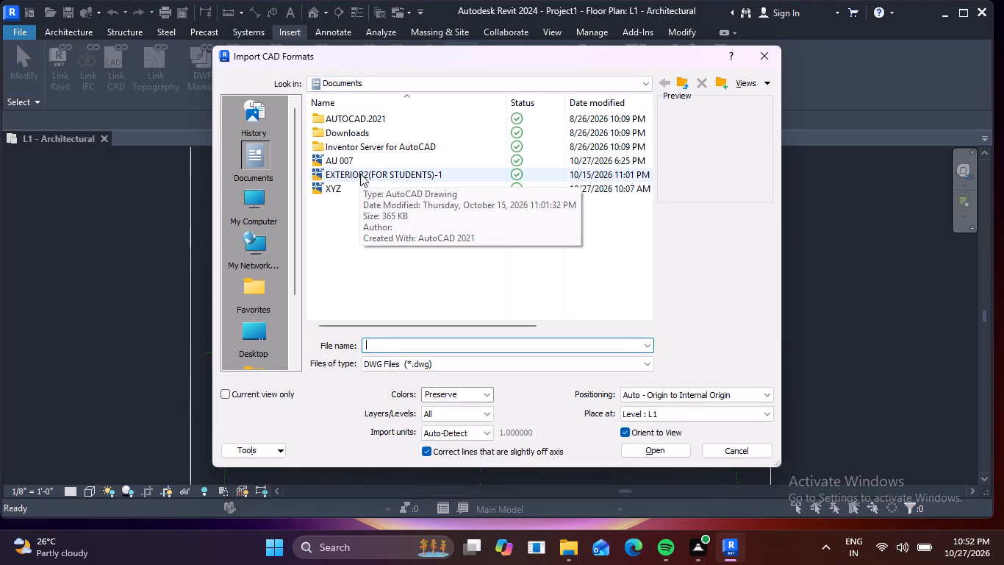
pyautogui.click(341, 189)
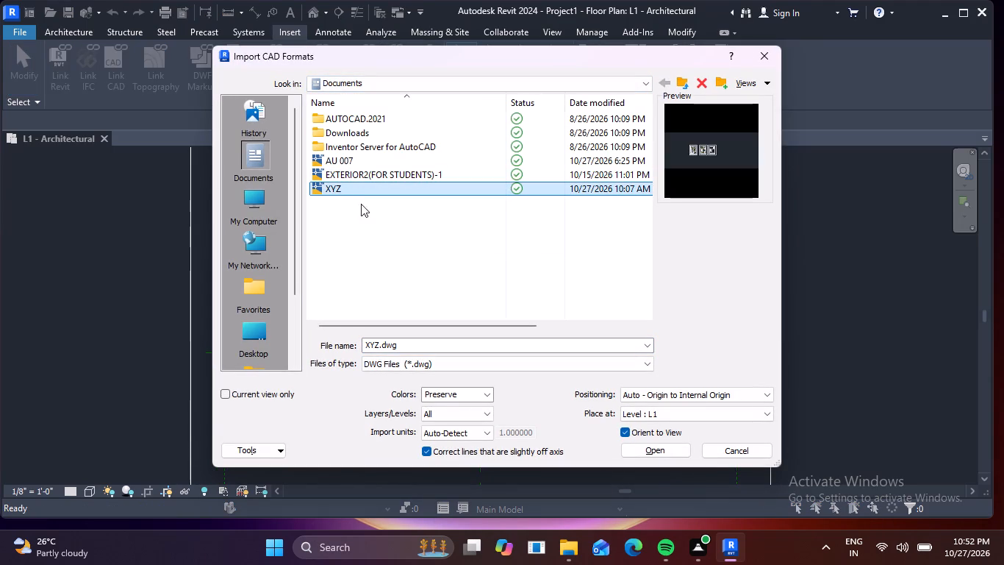
pyautogui.click(362, 159)
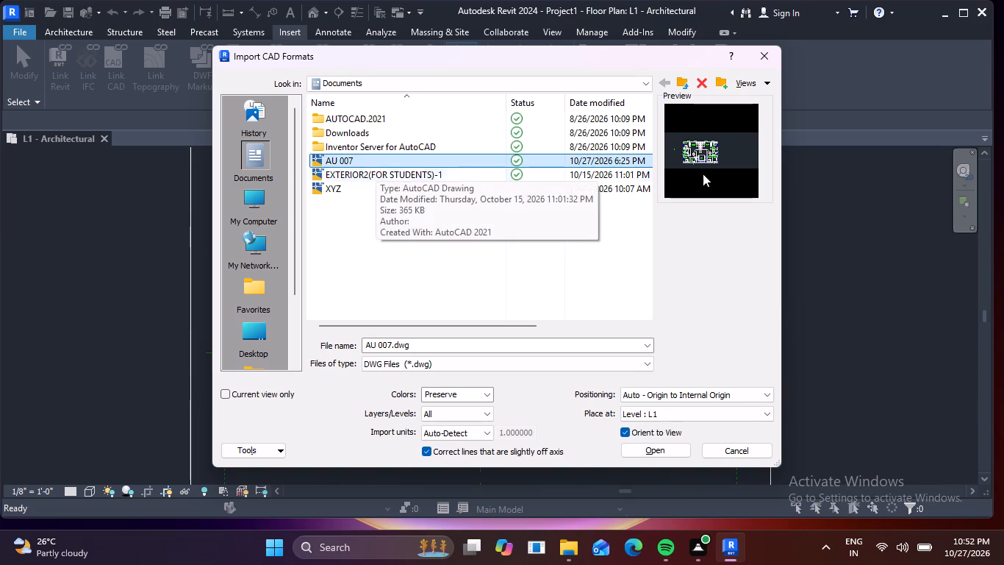
pyautogui.scroll(4, 700, 162)
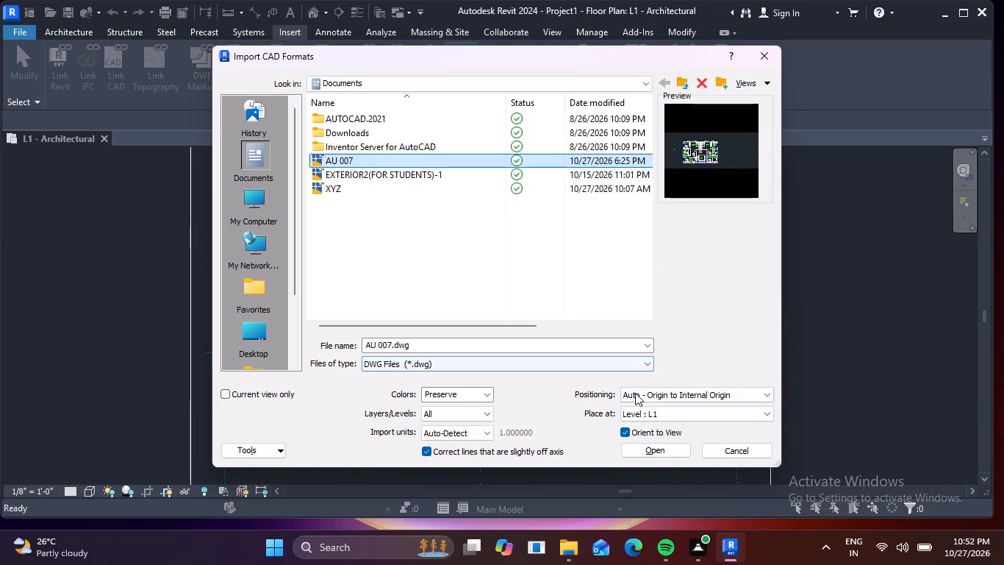
pyautogui.click(474, 401)
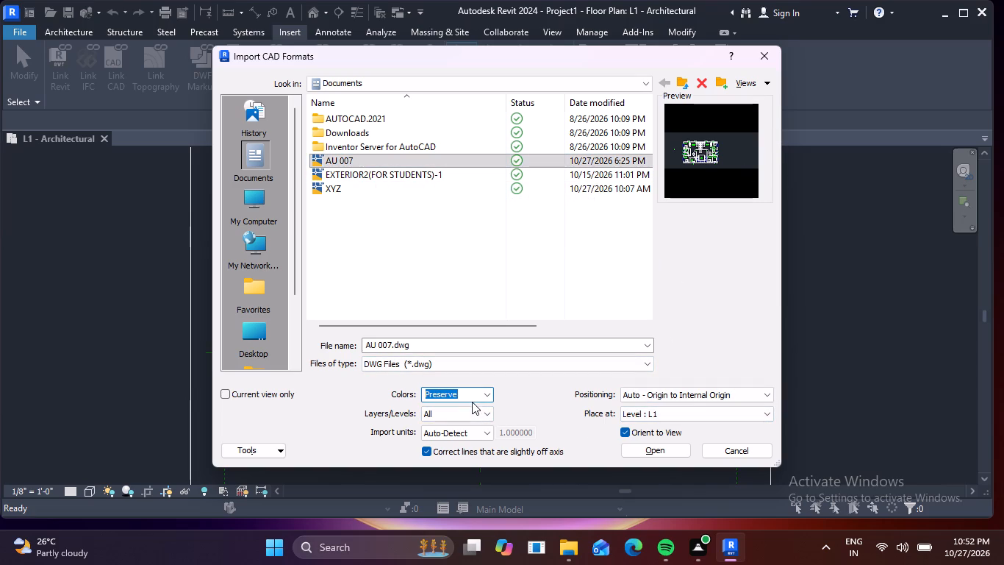
pyautogui.click(487, 397)
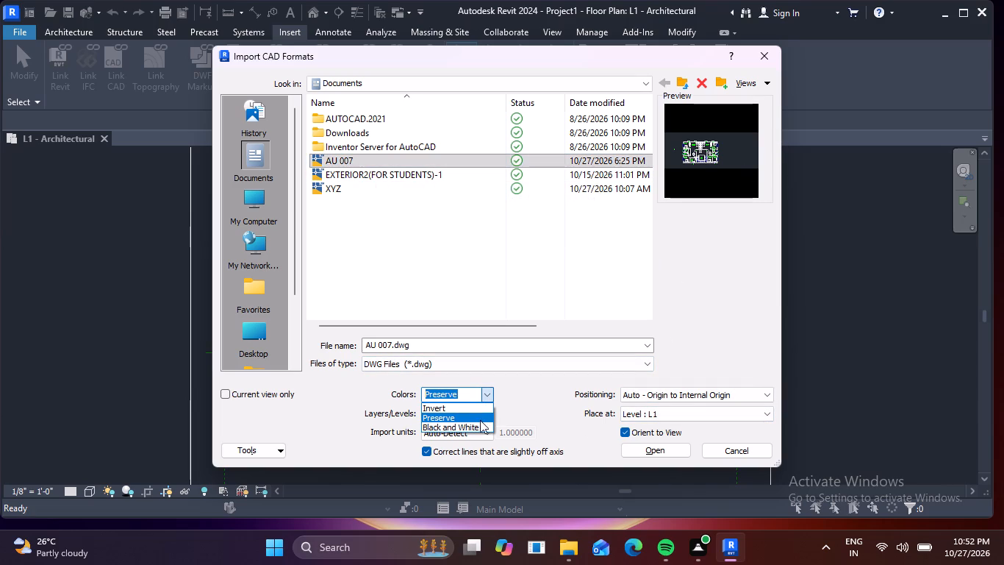
pyautogui.click(485, 426)
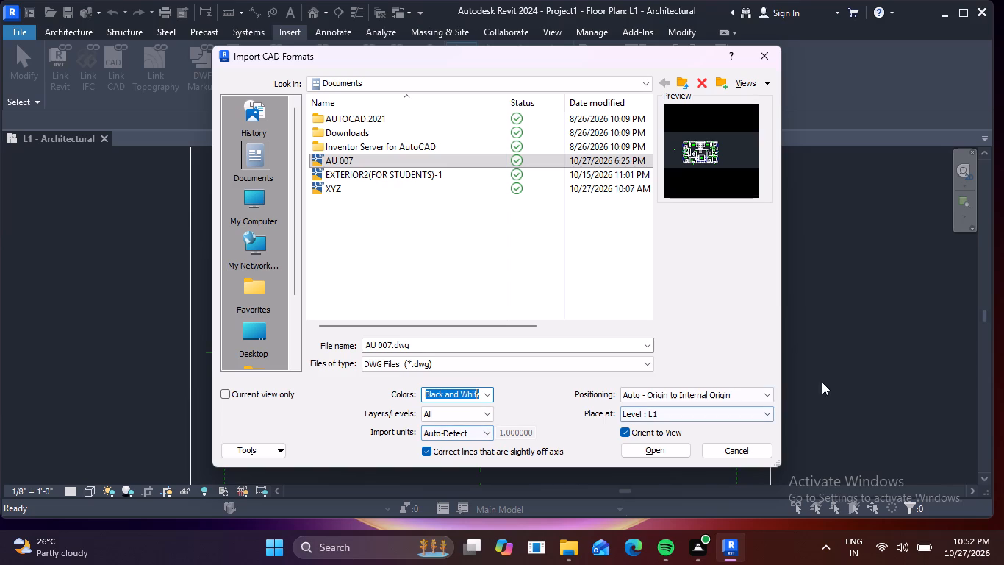
pyautogui.click(761, 396)
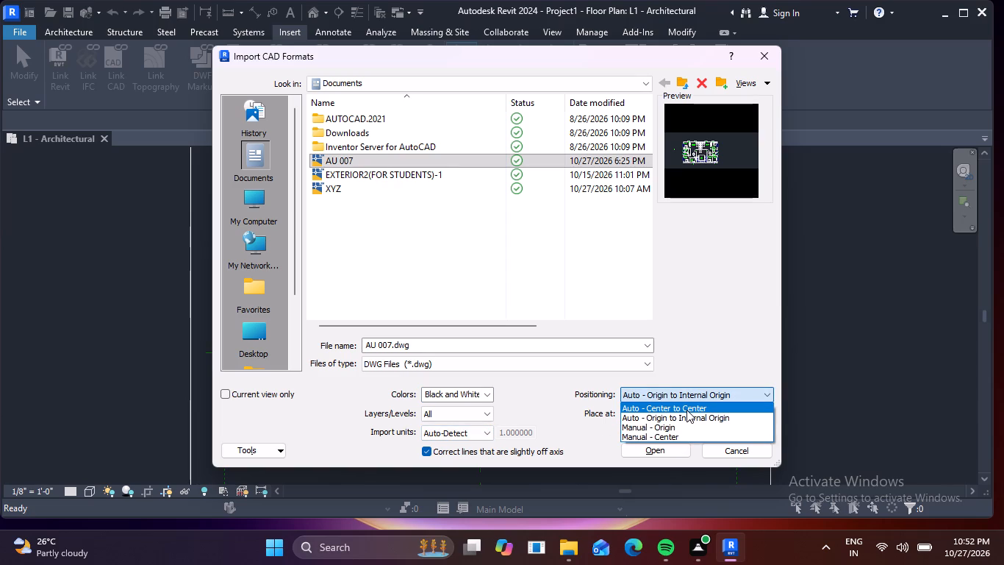
pyautogui.click(686, 409)
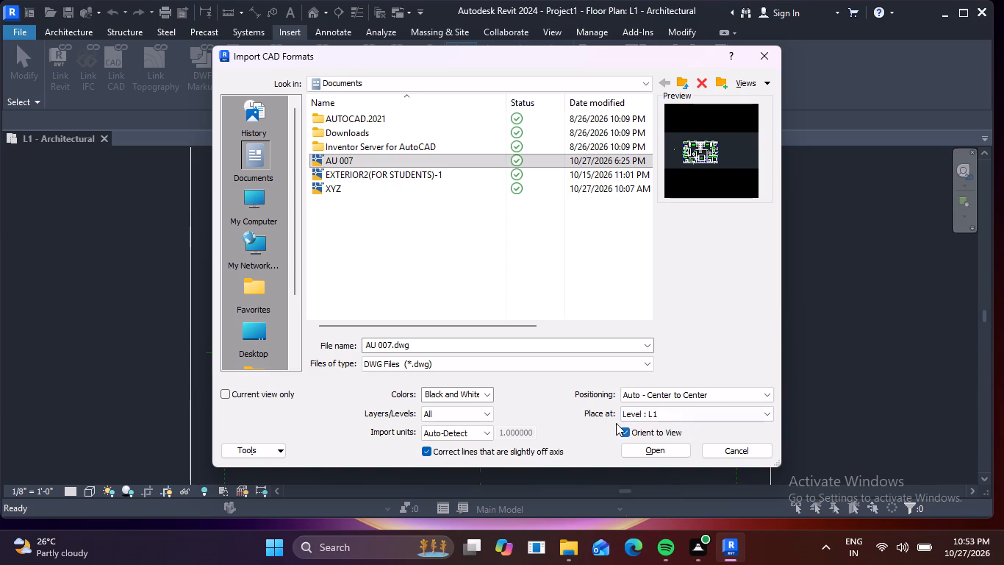
pyautogui.click(666, 452)
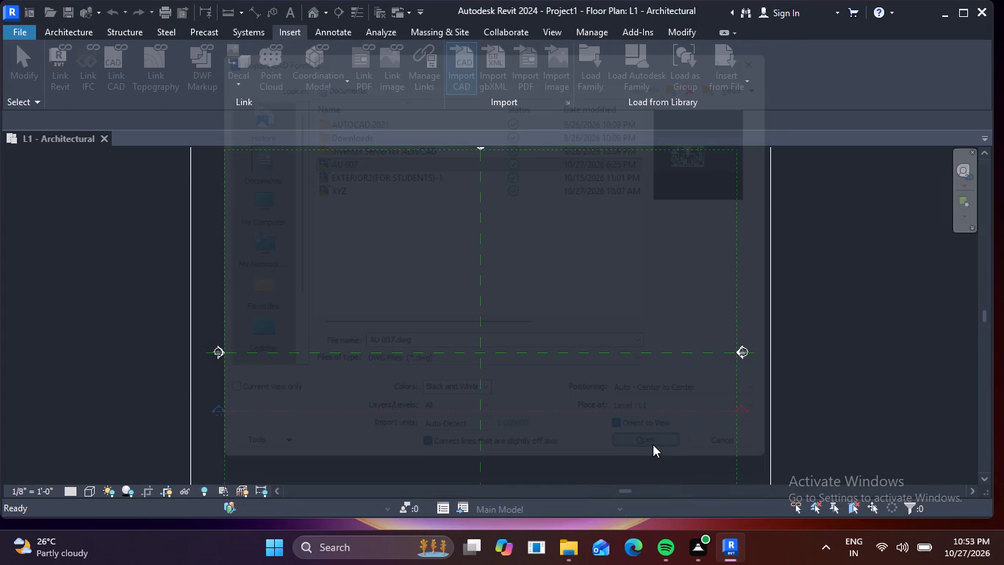
# Examine the imported floor plan, including its room layout and the stray V label outside the building outline.
pyautogui.scroll(5, 506, 341)
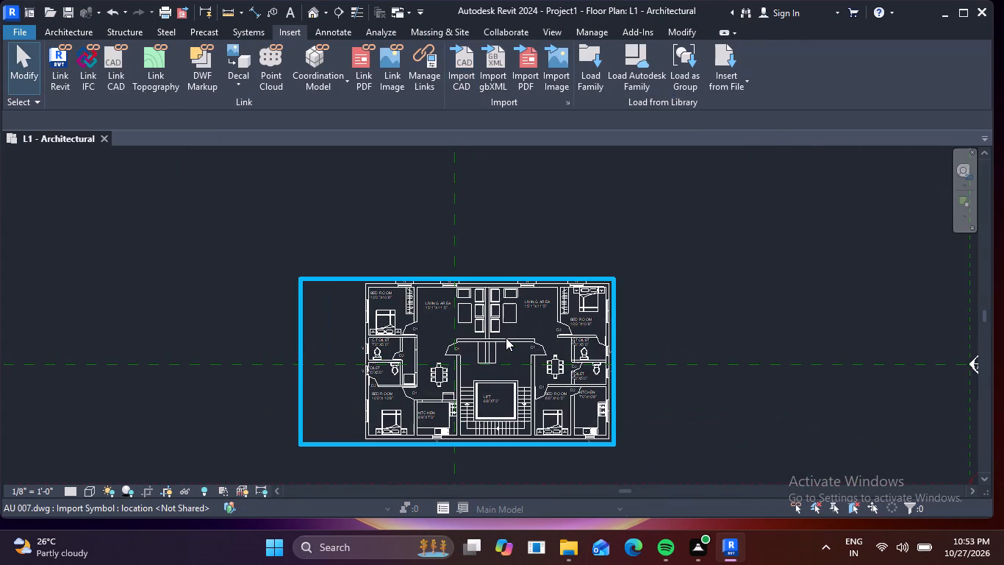
pyautogui.scroll(4, 588, 361)
pyautogui.scroll(-2, 698, 358)
pyautogui.moveTo(699, 371); pyautogui.dragTo(629, 299, button='middle')
pyautogui.scroll(2, 384, 271)
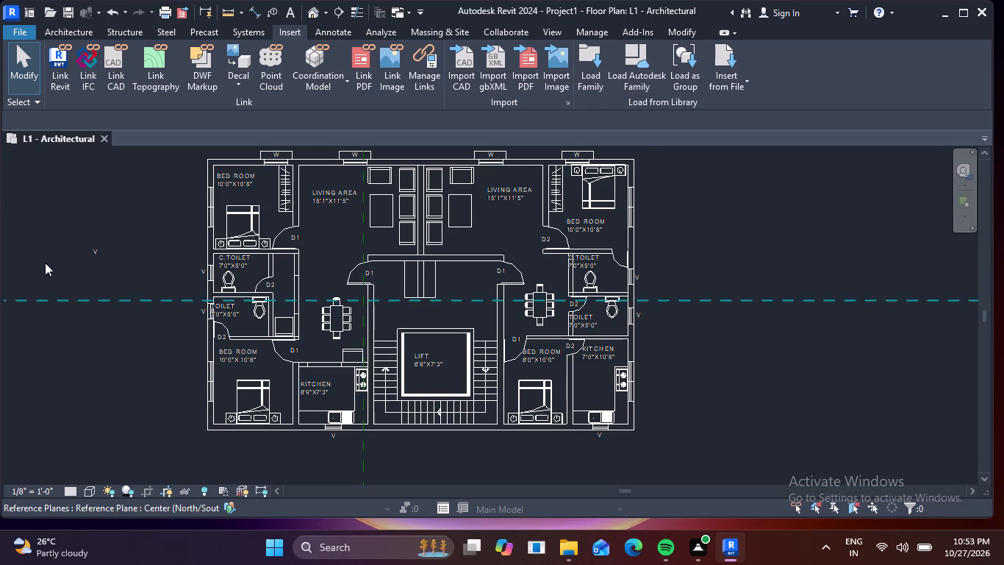
pyautogui.scroll(5, 98, 255)
pyautogui.moveTo(140, 249); pyautogui.dragTo(147, 253, button='middle')
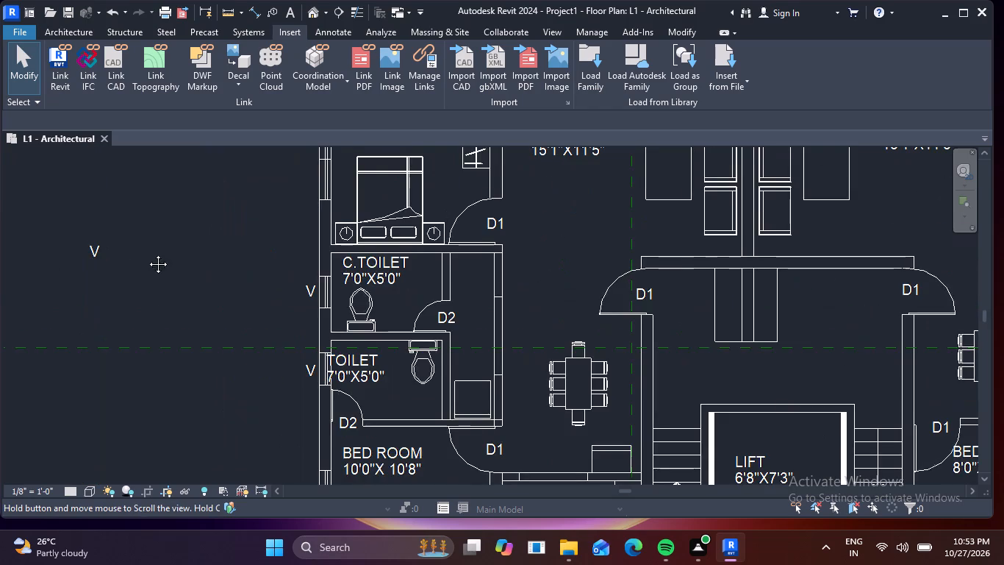
pyautogui.moveTo(147, 253); pyautogui.dragTo(205, 297, button='middle')
pyautogui.scroll(3, 162, 300)
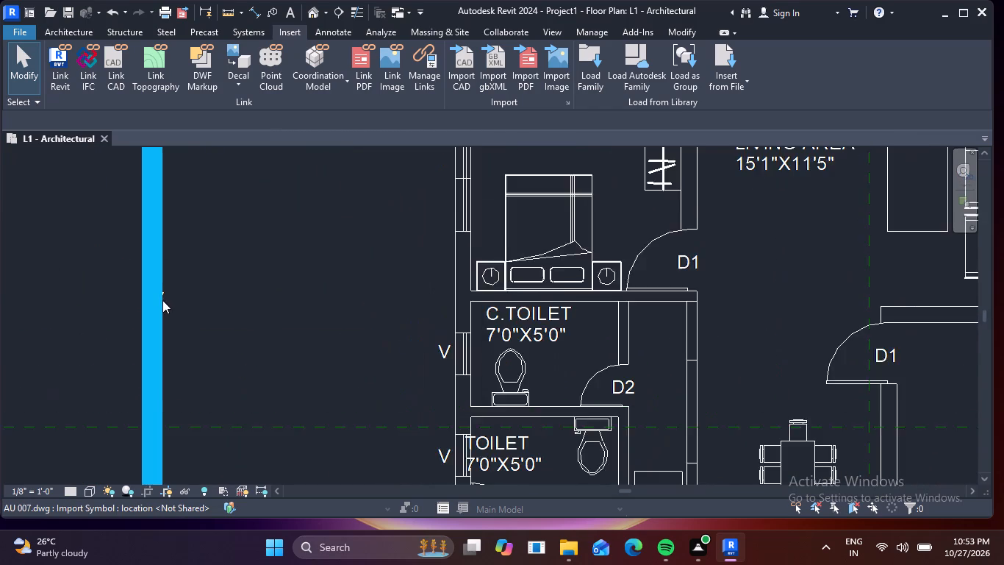
pyautogui.scroll(-5, 367, 281)
pyautogui.scroll(-3, 703, 274)
pyautogui.moveTo(692, 298); pyautogui.dragTo(630, 255, button='middle')
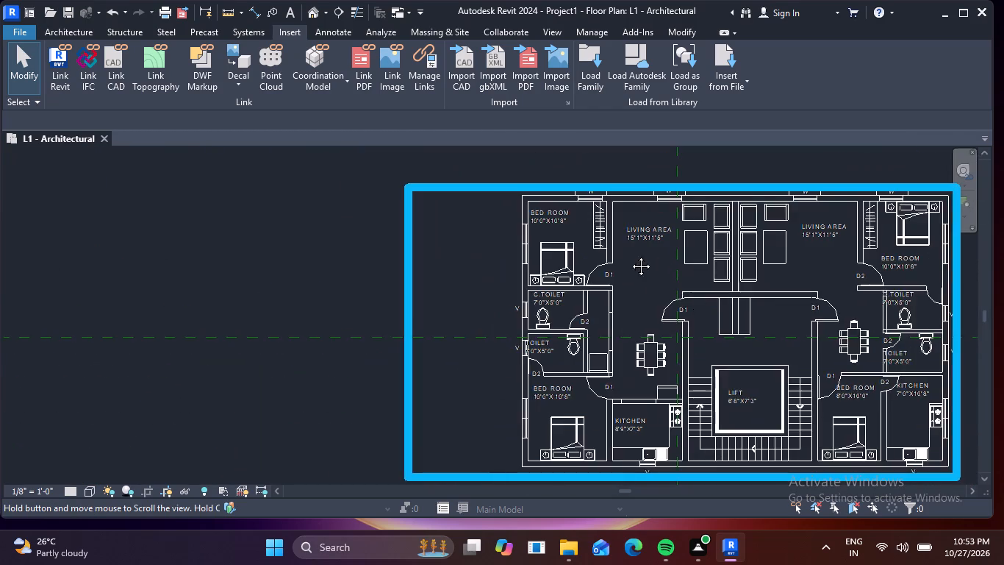
pyautogui.moveTo(630, 255); pyautogui.dragTo(426, 249, button='middle')
pyautogui.moveTo(429, 254); pyautogui.dragTo(449, 301, button='middle')
pyautogui.scroll(2, 304, 213)
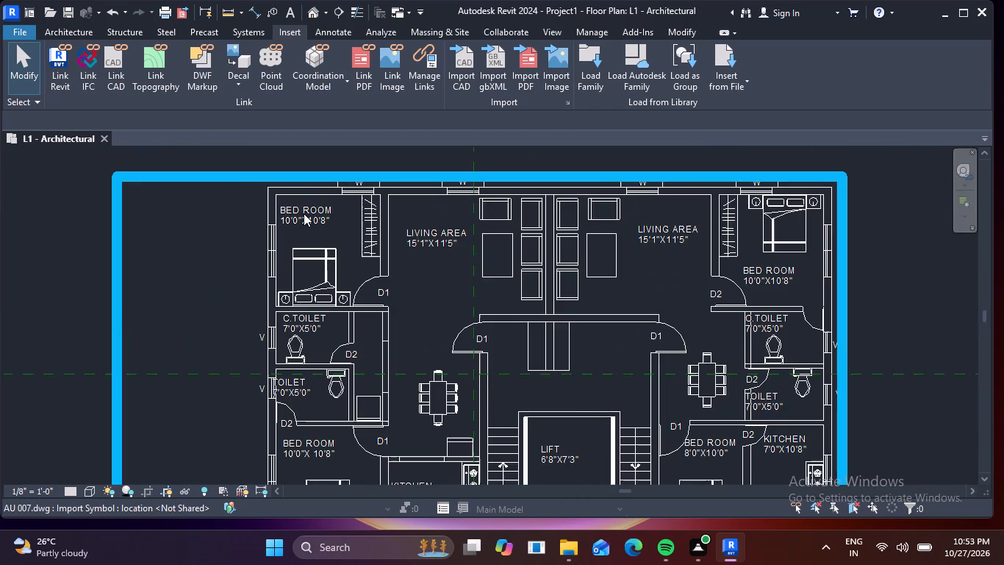
pyautogui.scroll(-2, 304, 213)
# Start the Wall command and display both the element Properties and the Project Browser.
pyautogui.click(52, 27)
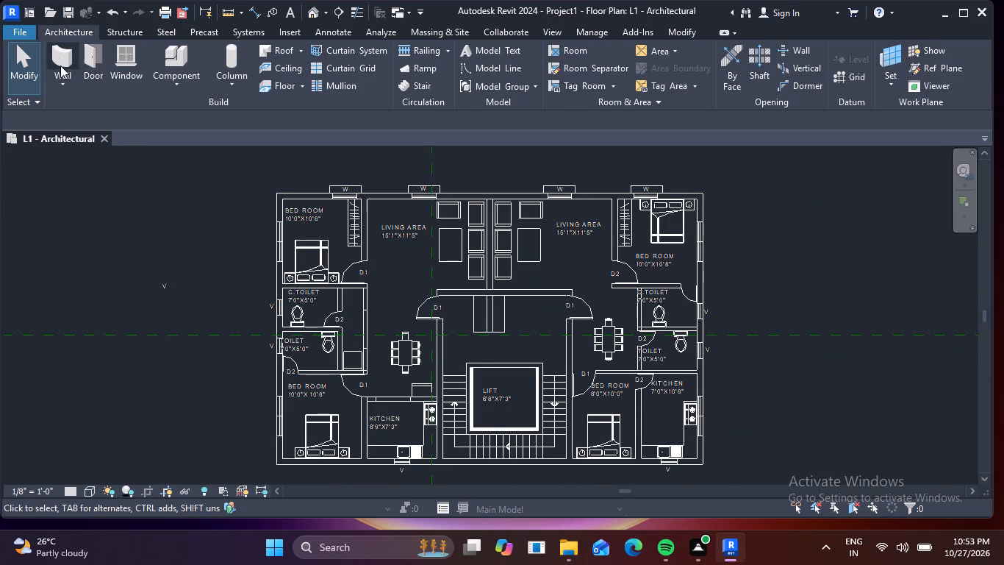
pyautogui.click(61, 66)
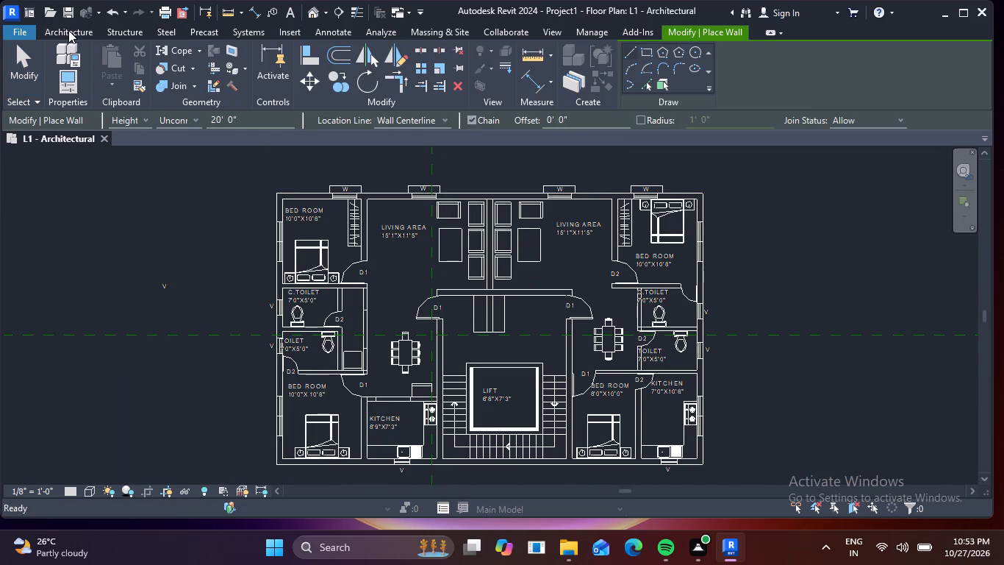
pyautogui.click(21, 26)
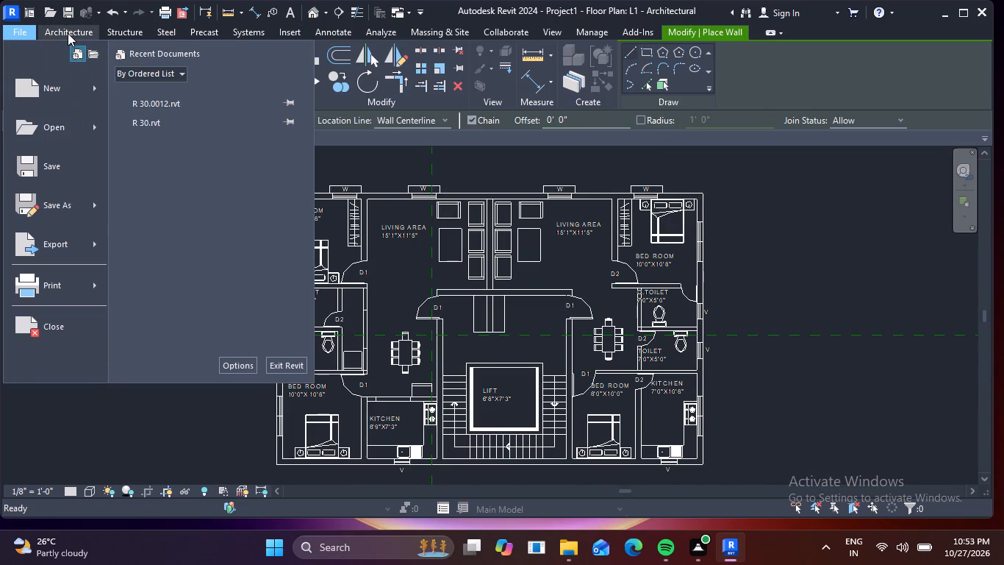
pyautogui.click(68, 33)
pyautogui.click(61, 69)
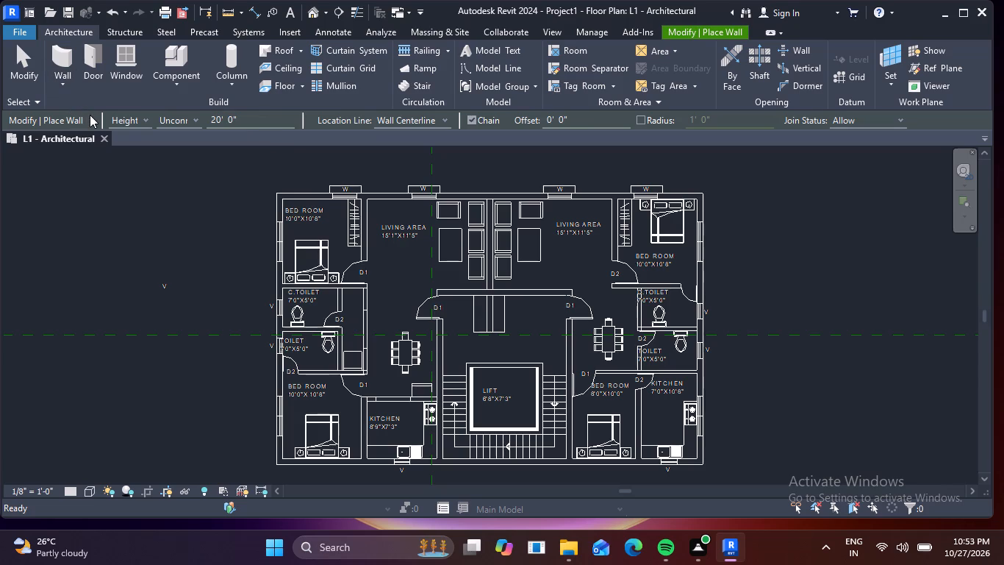
pyautogui.rightClick(159, 245)
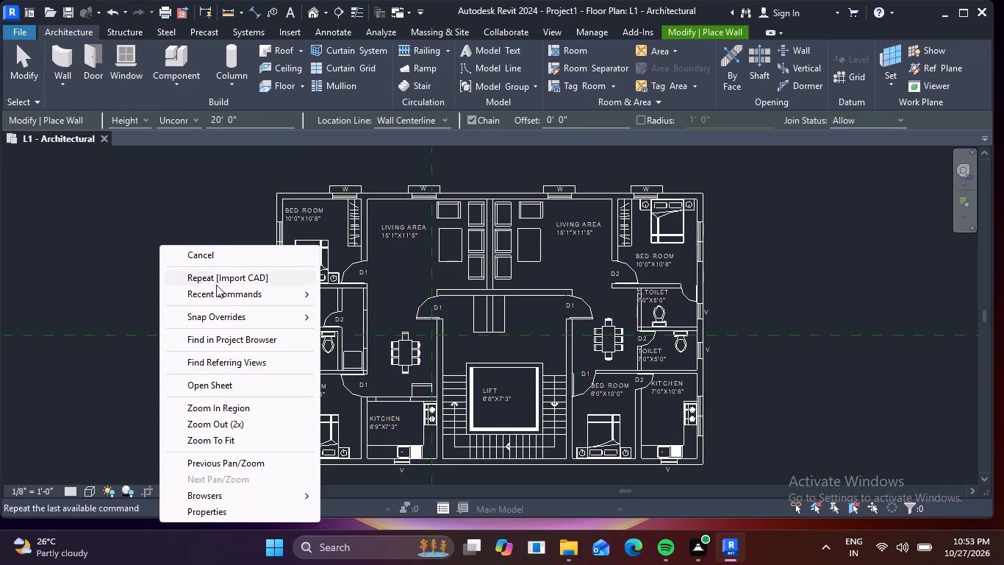
pyautogui.click(232, 512)
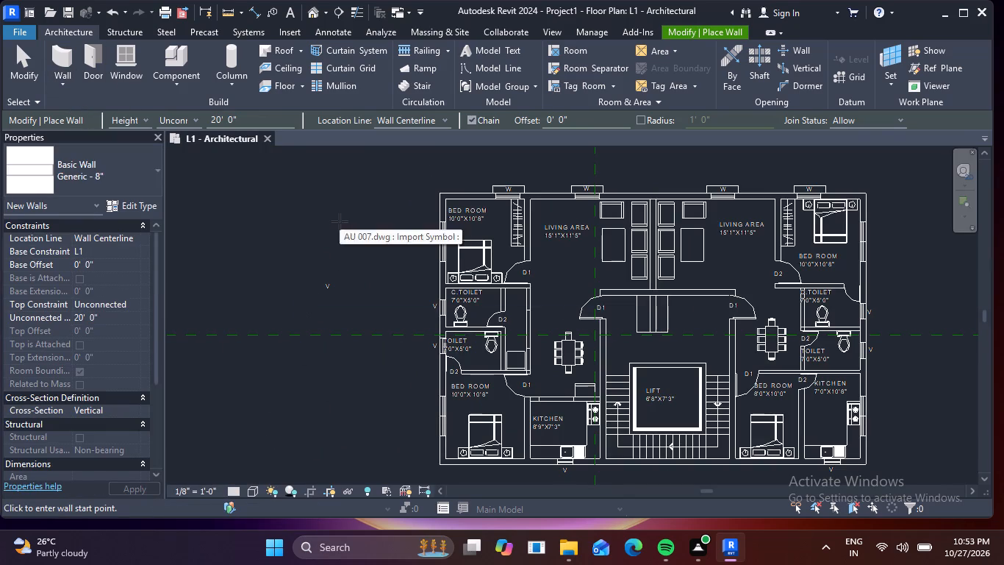
pyautogui.rightClick(340, 221)
pyautogui.click(393, 470)
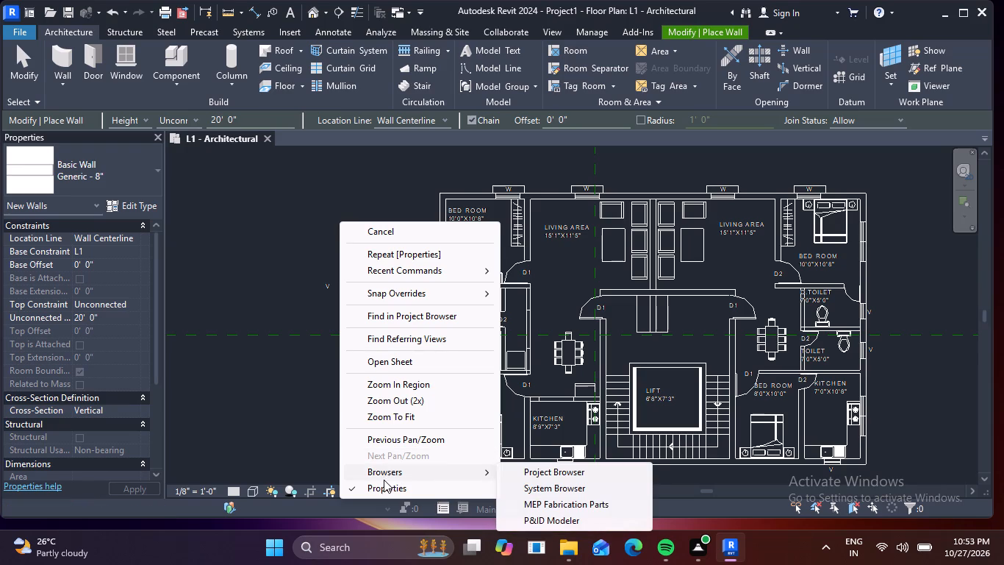
pyautogui.click(394, 472)
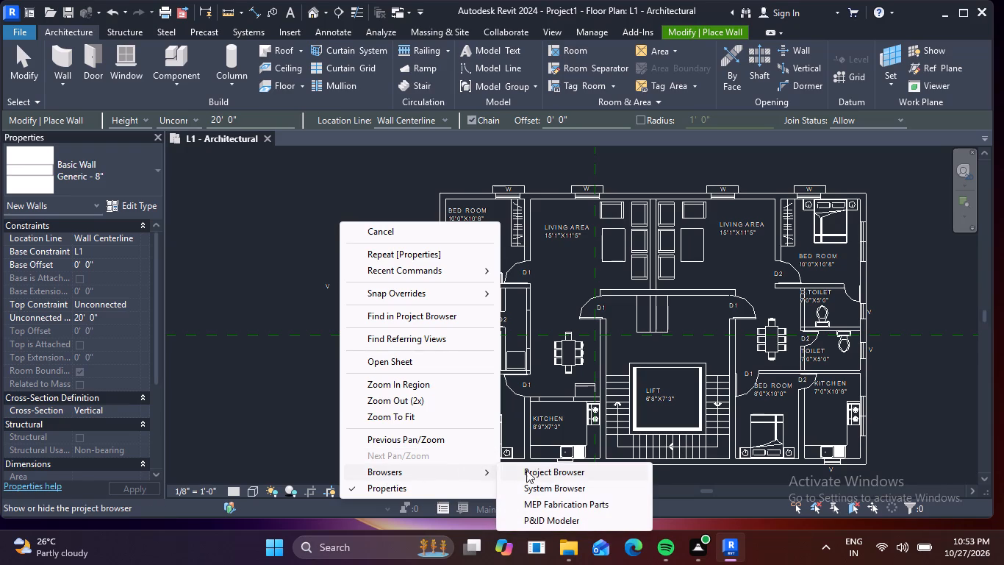
pyautogui.click(550, 475)
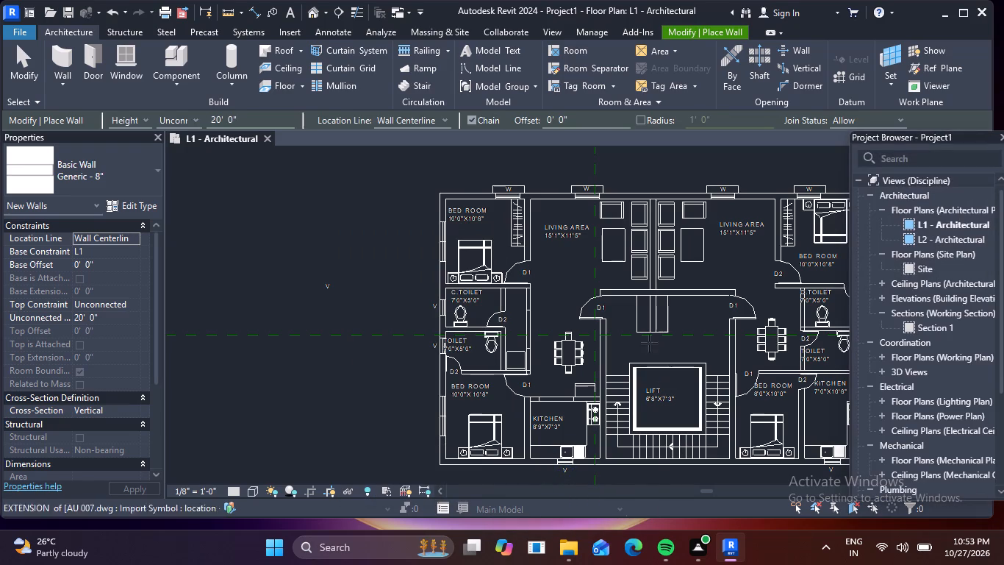
# Duplicate the Generic - 8" basic wall type under the name Generic - 9".
pyautogui.moveTo(381, 271); pyautogui.dragTo(166, 277, button='middle')
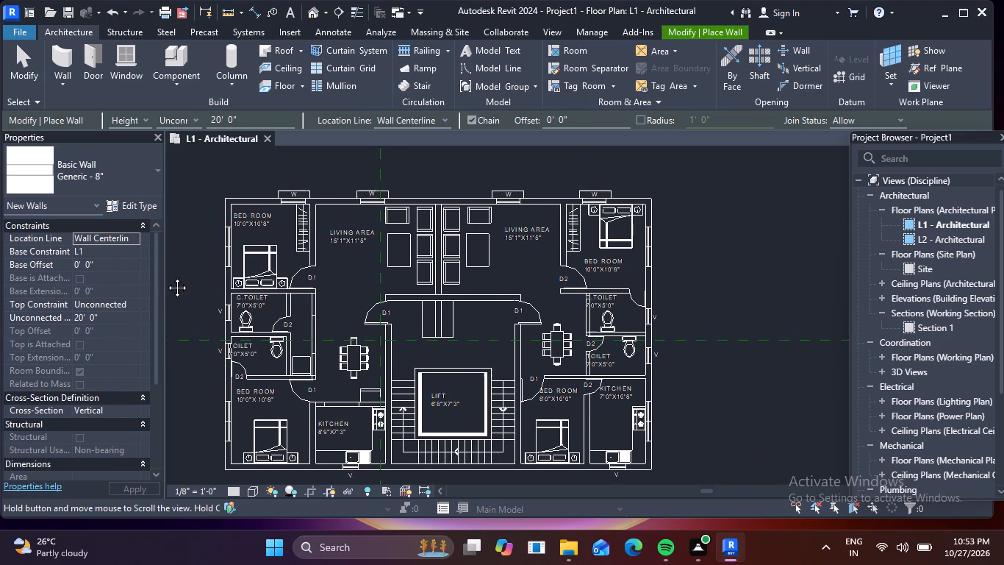
pyautogui.moveTo(166, 277); pyautogui.dragTo(167, 277, button='middle')
pyautogui.click(49, 67)
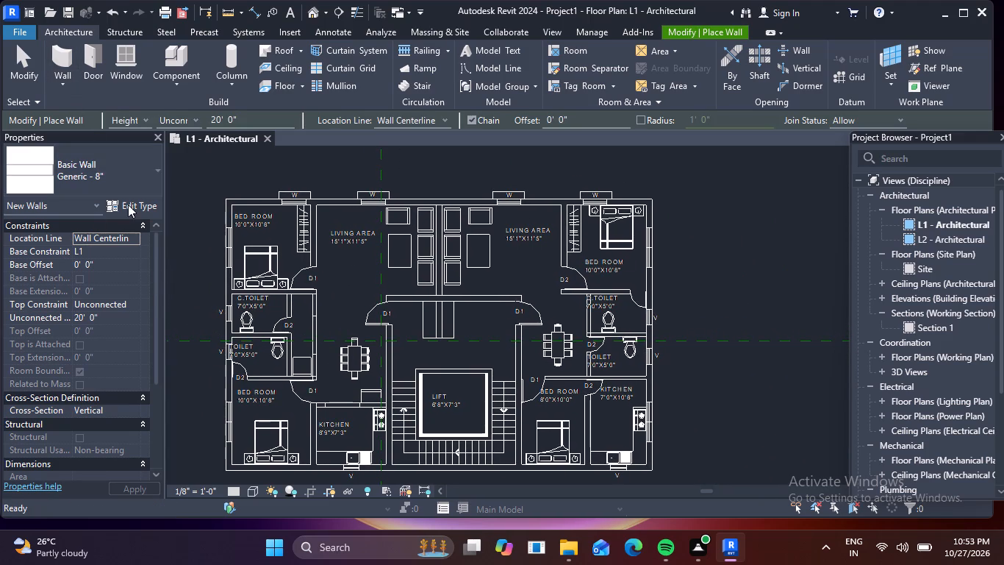
pyautogui.click(130, 210)
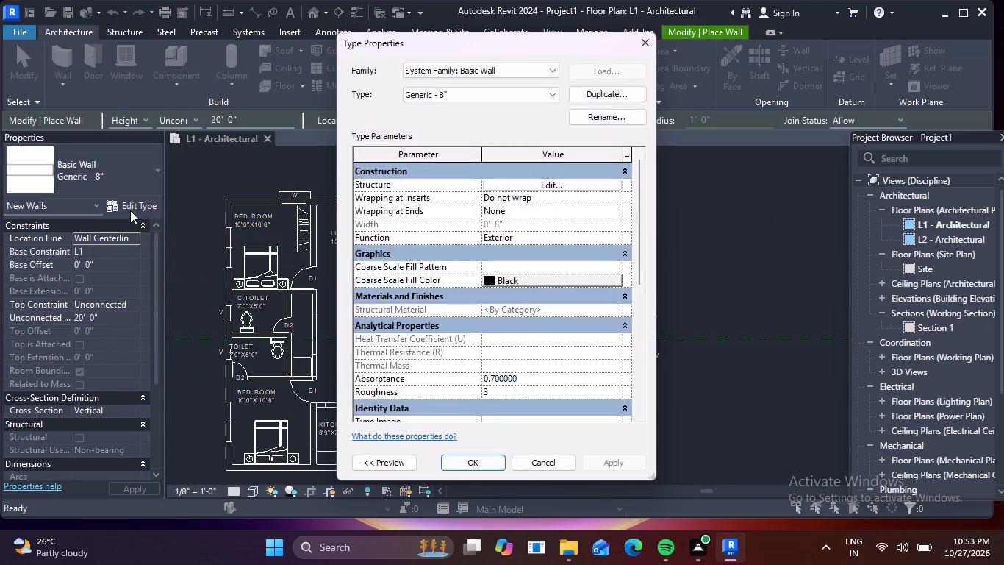
pyautogui.click(597, 94)
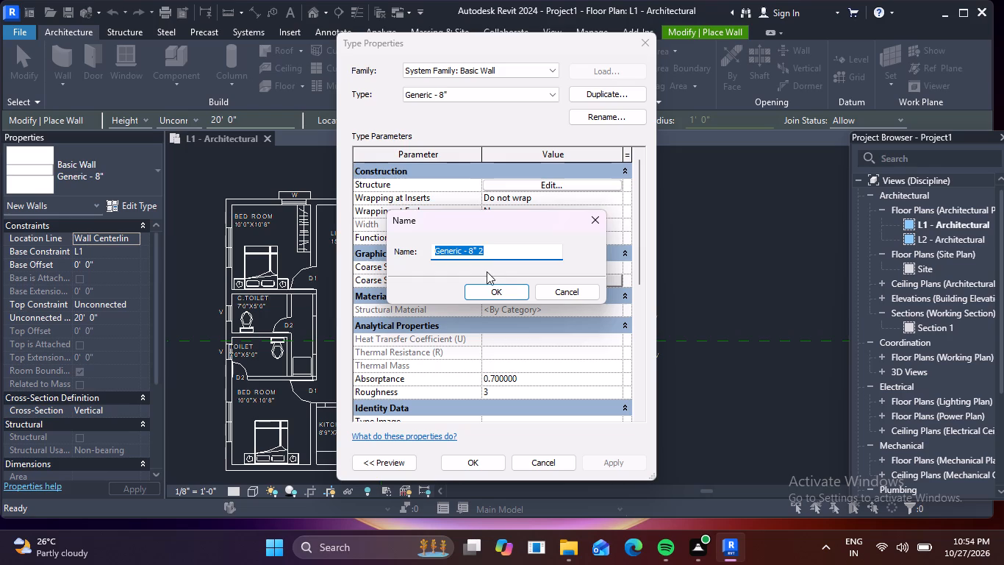
pyautogui.click(503, 256)
pyautogui.press('BackSpace')
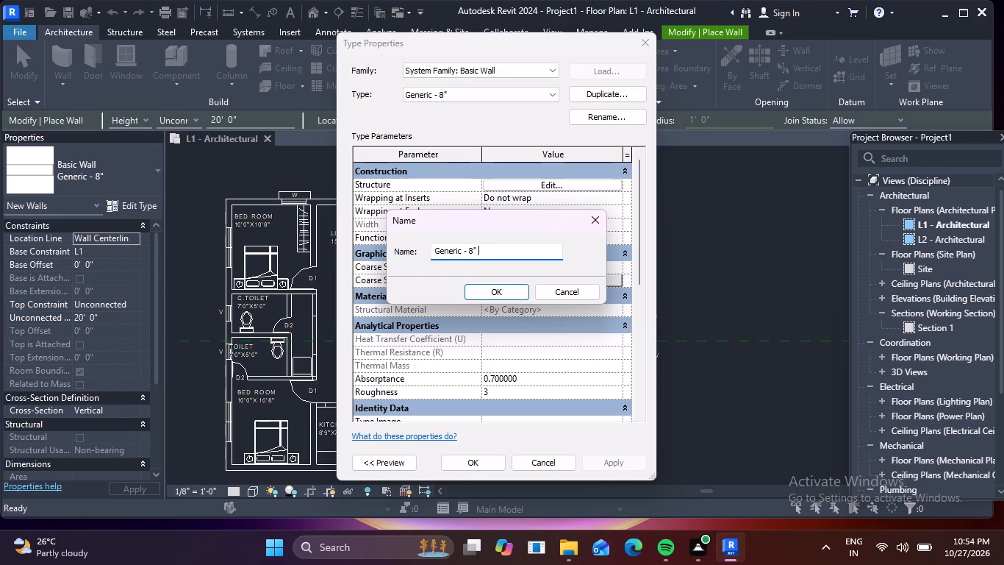
pyautogui.press('BackSpace')
pyautogui.press('BackSpace')
pyautogui.press('BackSpace')
pyautogui.press('9')
pyautogui.hotkey('shift', '"')
pyautogui.click(502, 298)
# Set the structure layer thickness of the Generic - 9" wall type to 0' 9" and apply the type to new walls.
pyautogui.click(555, 185)
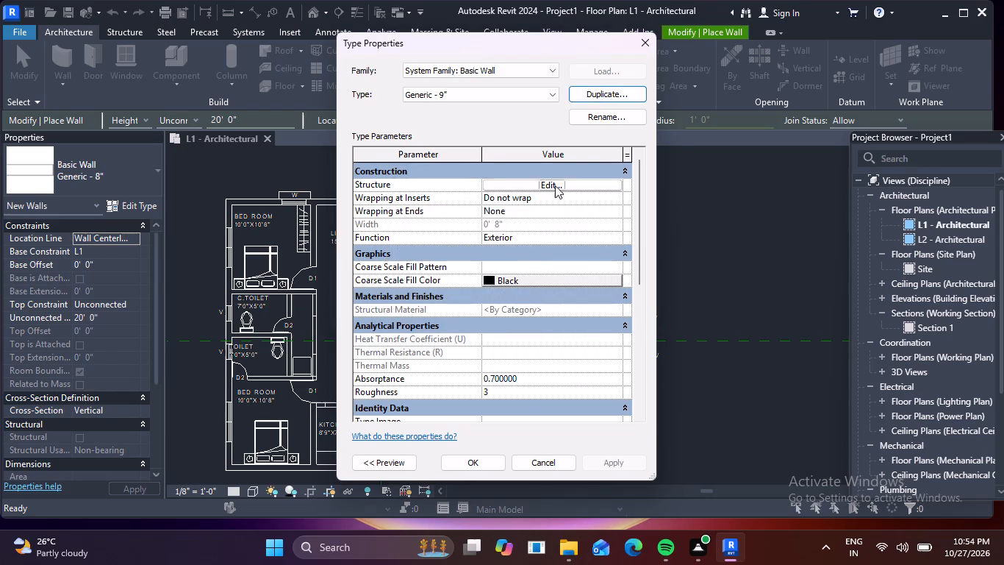
pyautogui.click(503, 219)
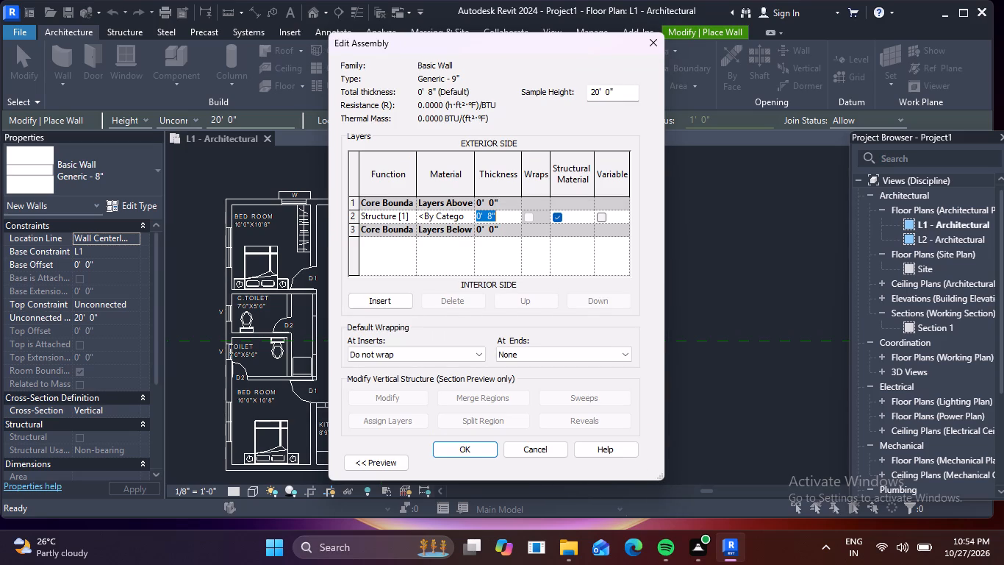
pyautogui.press('BackSpace')
pyautogui.press('0')
pyautogui.press('space')
pyautogui.write('9')
pyautogui.press("'")
pyautogui.press('BackSpace')
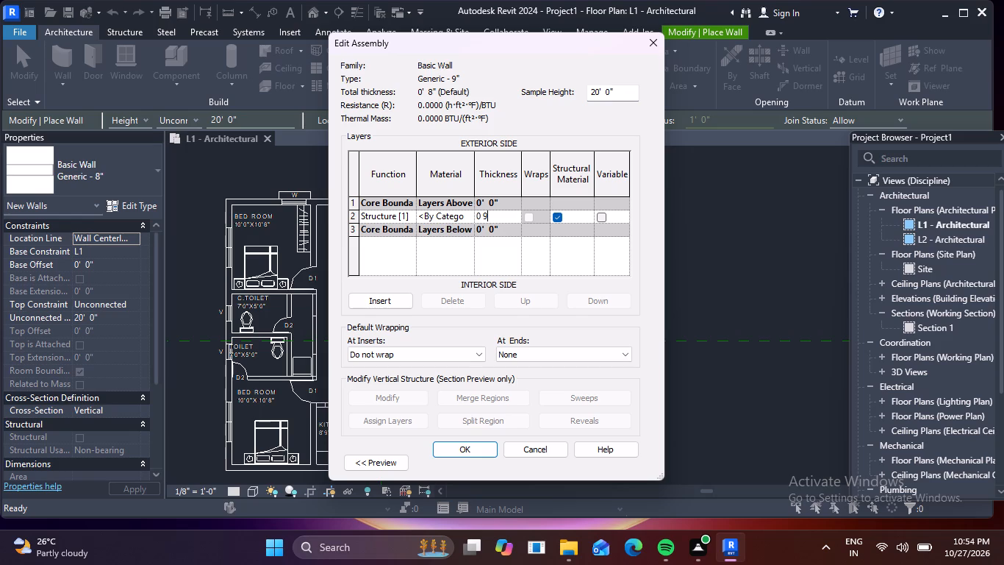
pyautogui.press('BackSpace')
pyautogui.hotkey('shift', '"')
pyautogui.press('BackSpace')
pyautogui.press('9')
pyautogui.hotkey('shift', '"')
pyautogui.press('Return')
pyautogui.click(470, 449)
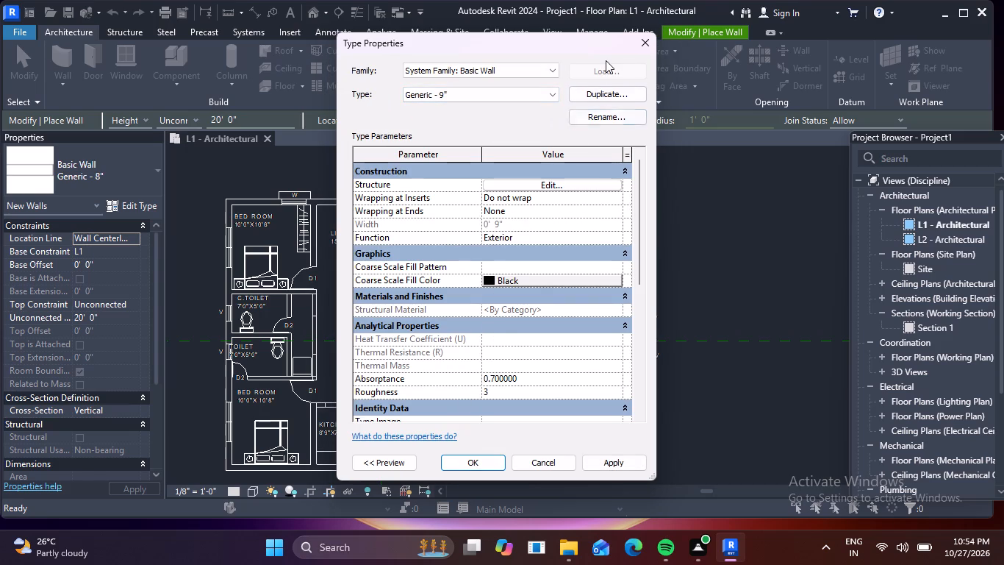
pyautogui.click(485, 463)
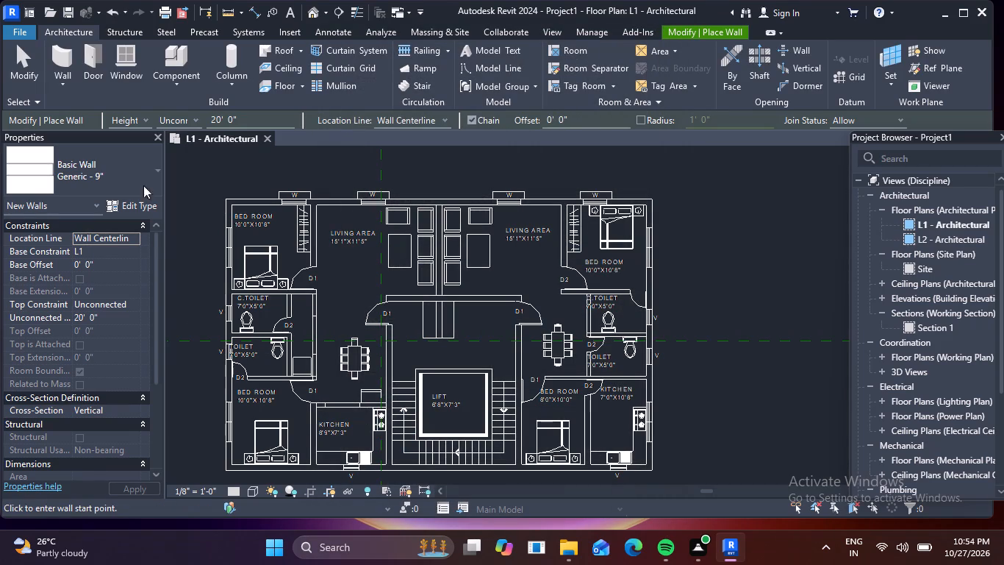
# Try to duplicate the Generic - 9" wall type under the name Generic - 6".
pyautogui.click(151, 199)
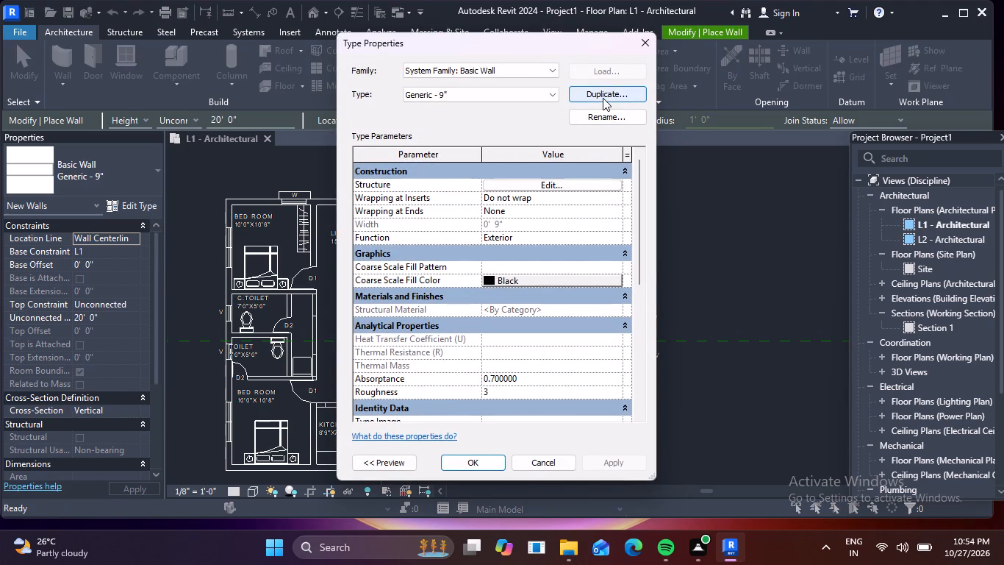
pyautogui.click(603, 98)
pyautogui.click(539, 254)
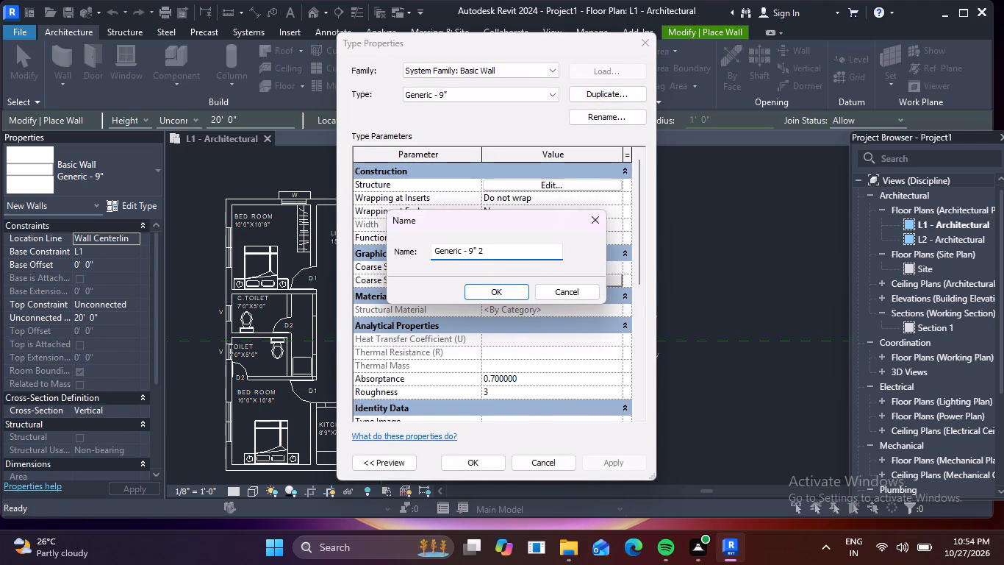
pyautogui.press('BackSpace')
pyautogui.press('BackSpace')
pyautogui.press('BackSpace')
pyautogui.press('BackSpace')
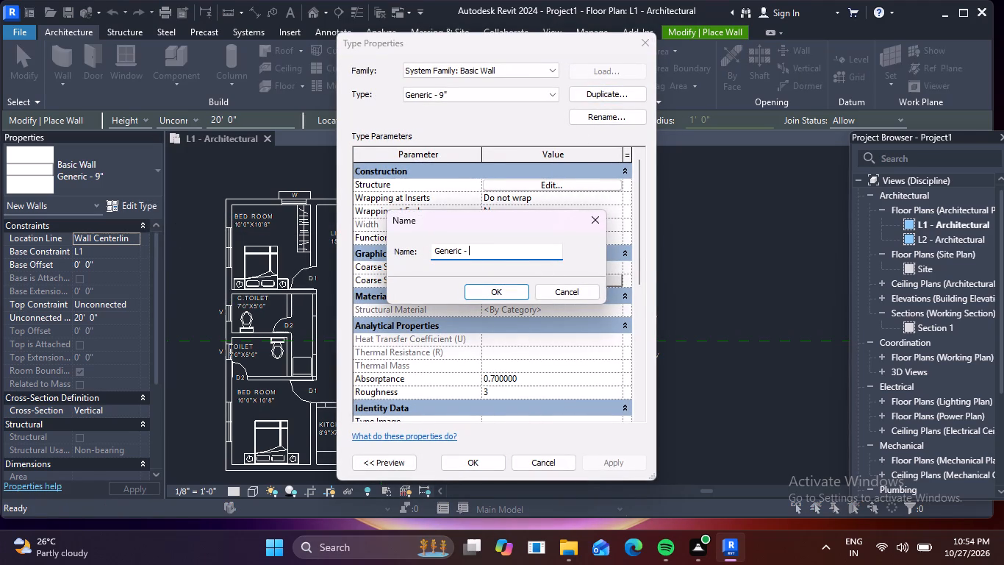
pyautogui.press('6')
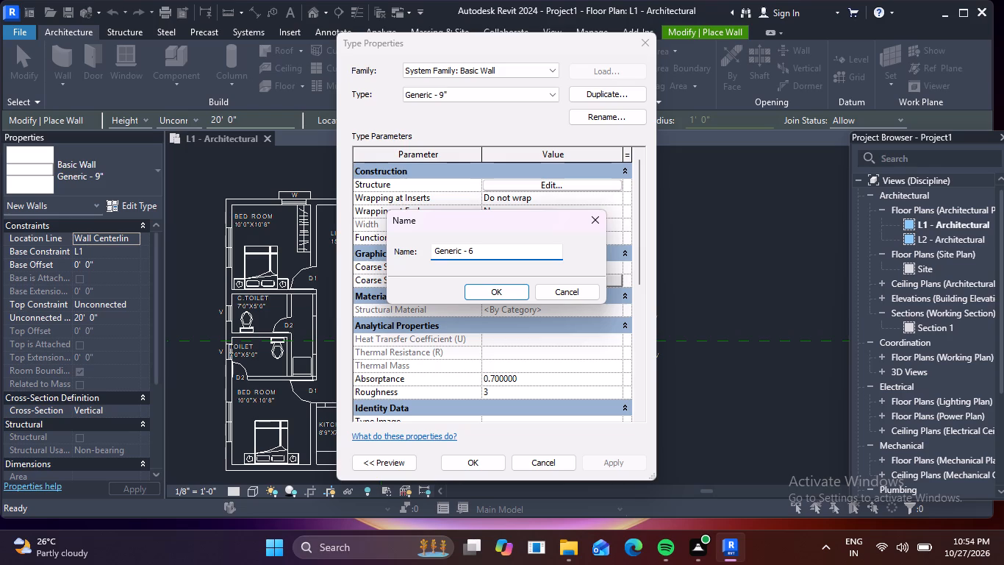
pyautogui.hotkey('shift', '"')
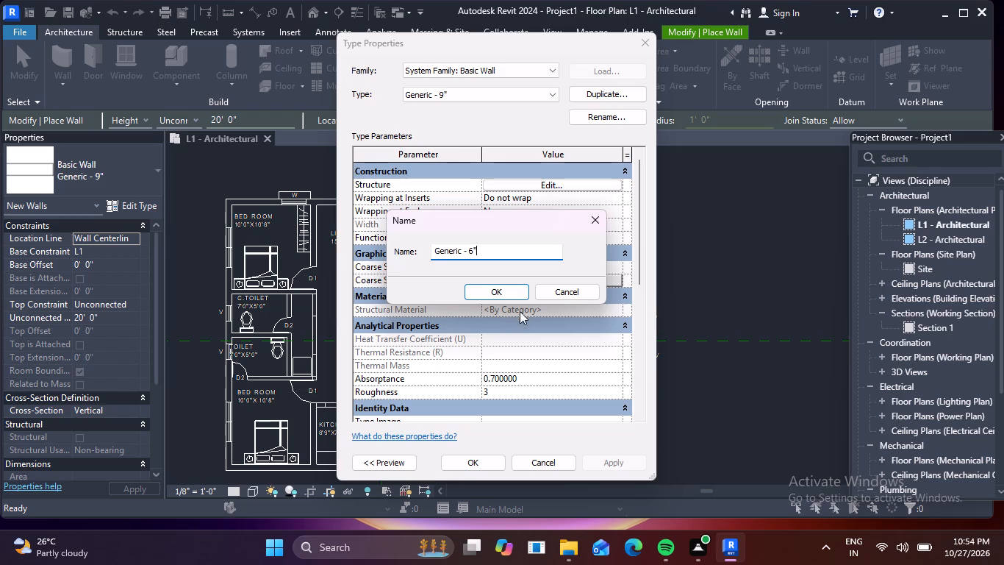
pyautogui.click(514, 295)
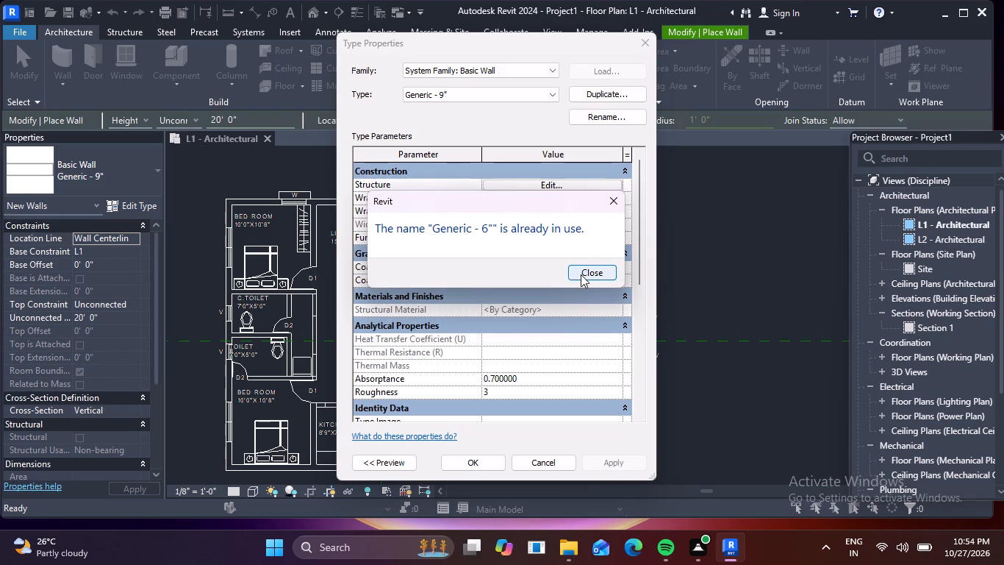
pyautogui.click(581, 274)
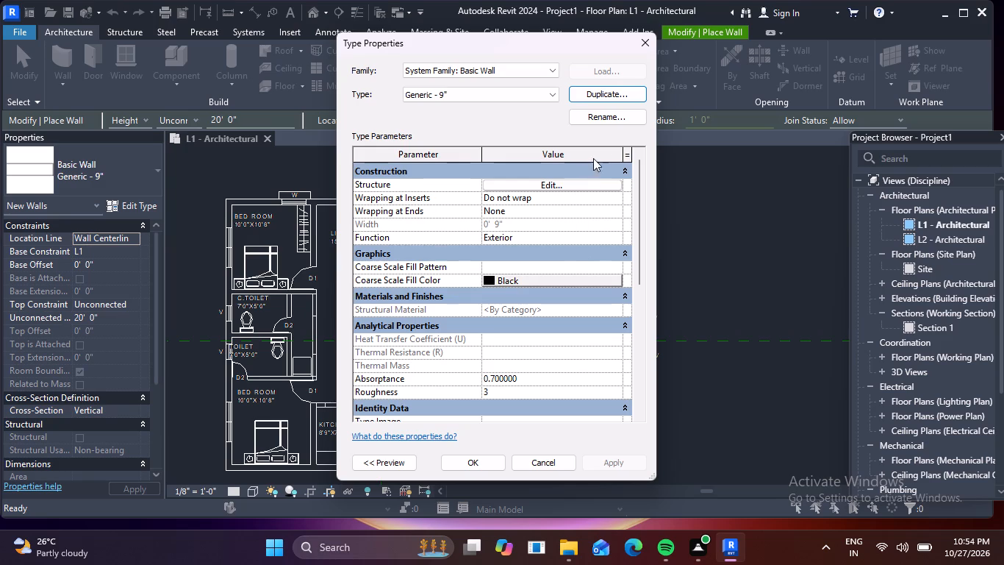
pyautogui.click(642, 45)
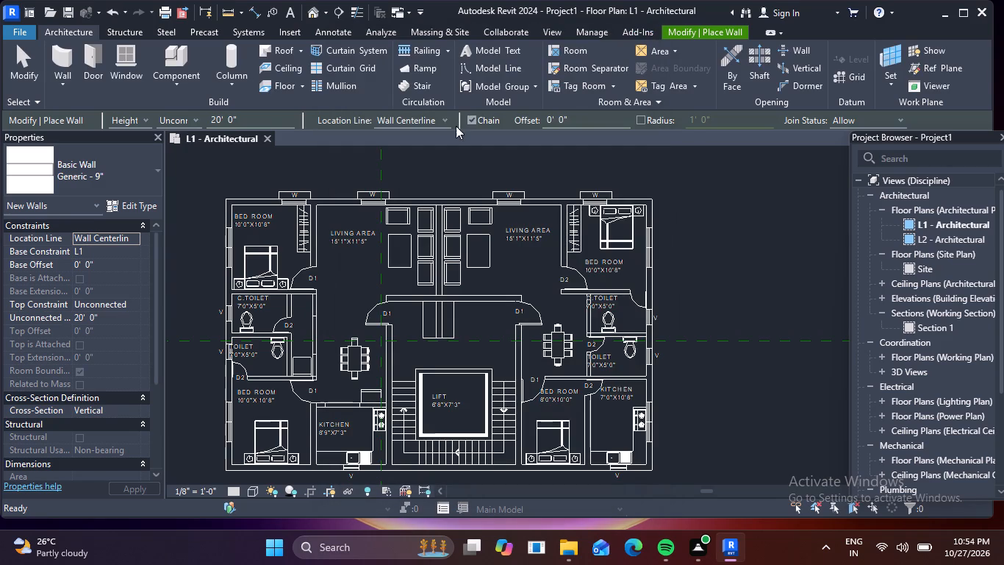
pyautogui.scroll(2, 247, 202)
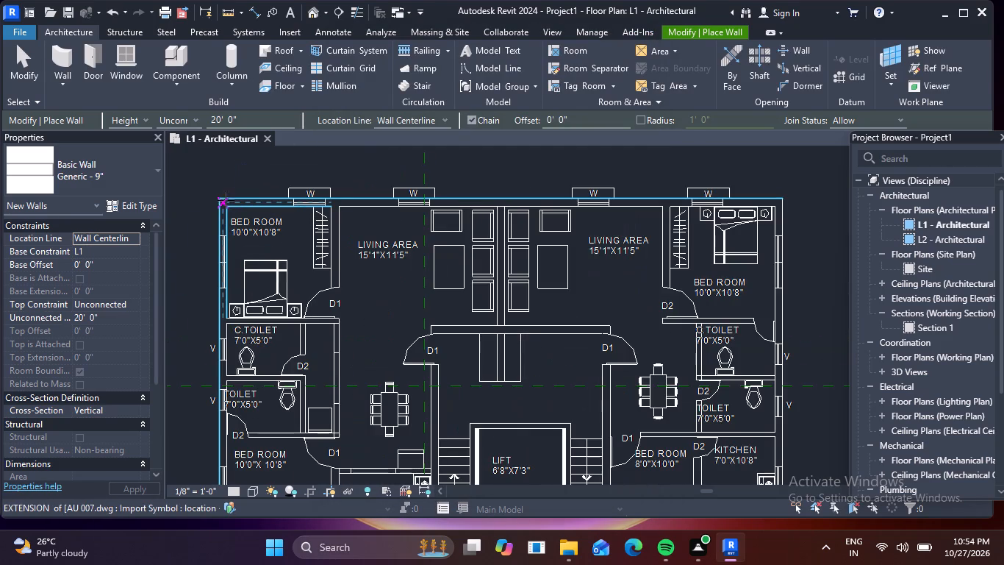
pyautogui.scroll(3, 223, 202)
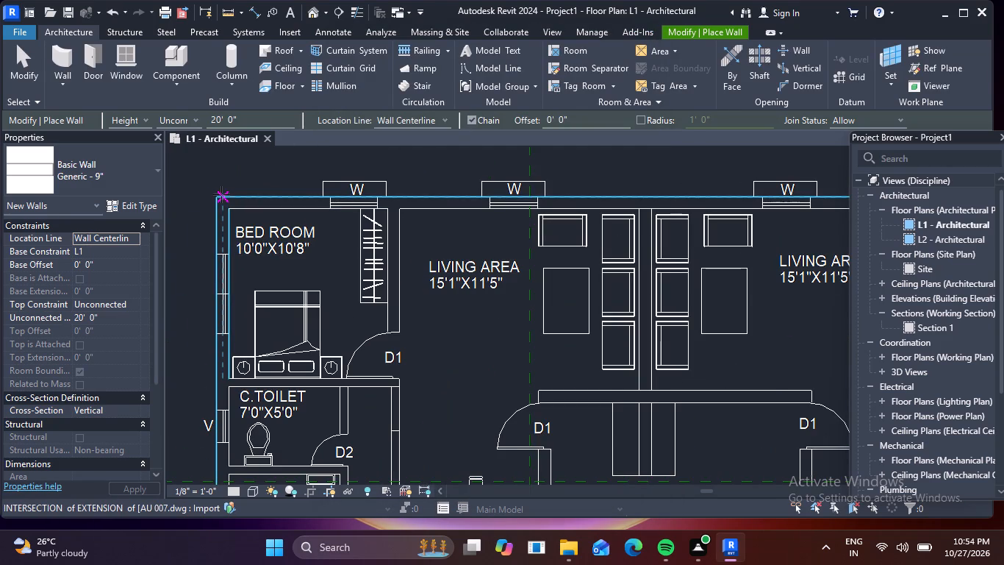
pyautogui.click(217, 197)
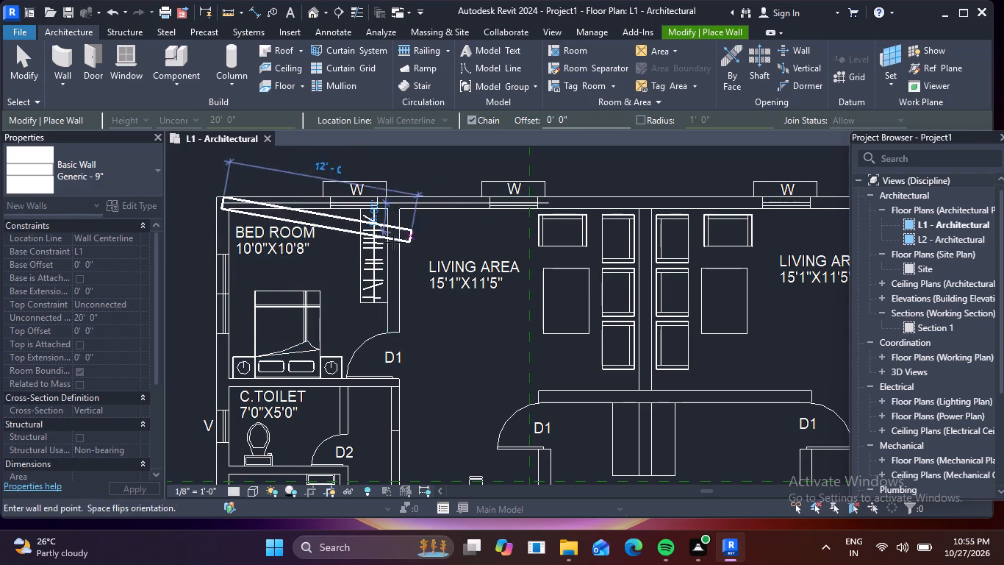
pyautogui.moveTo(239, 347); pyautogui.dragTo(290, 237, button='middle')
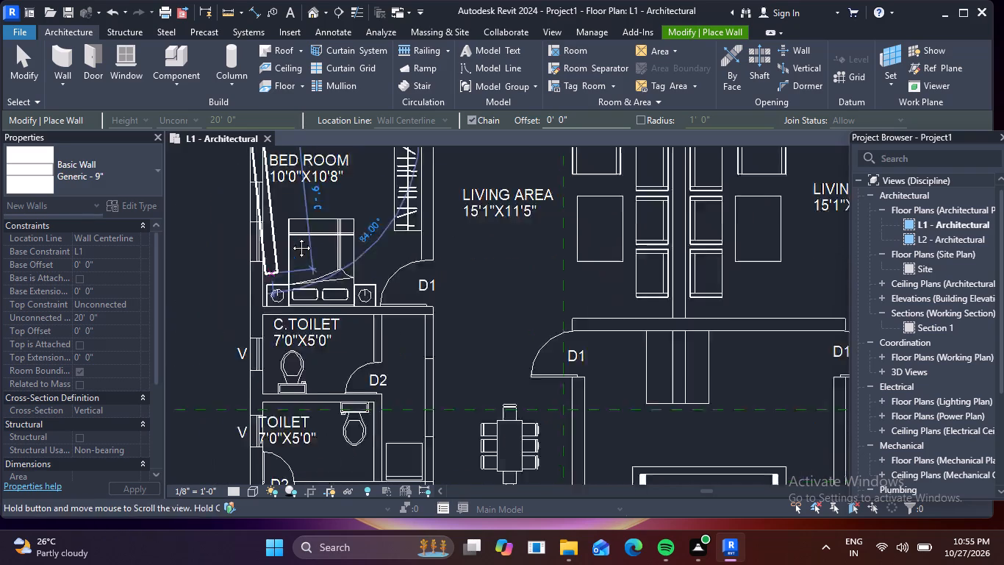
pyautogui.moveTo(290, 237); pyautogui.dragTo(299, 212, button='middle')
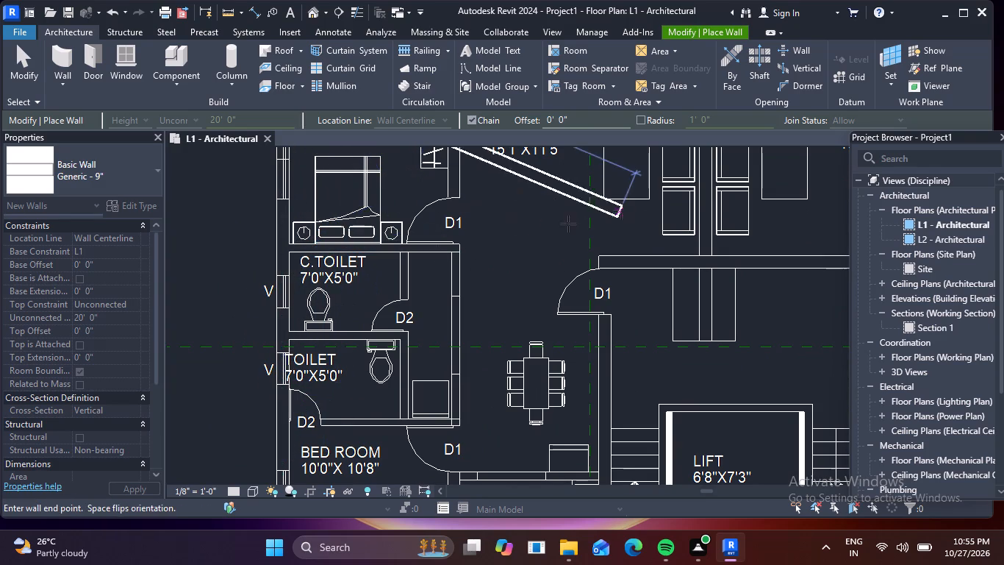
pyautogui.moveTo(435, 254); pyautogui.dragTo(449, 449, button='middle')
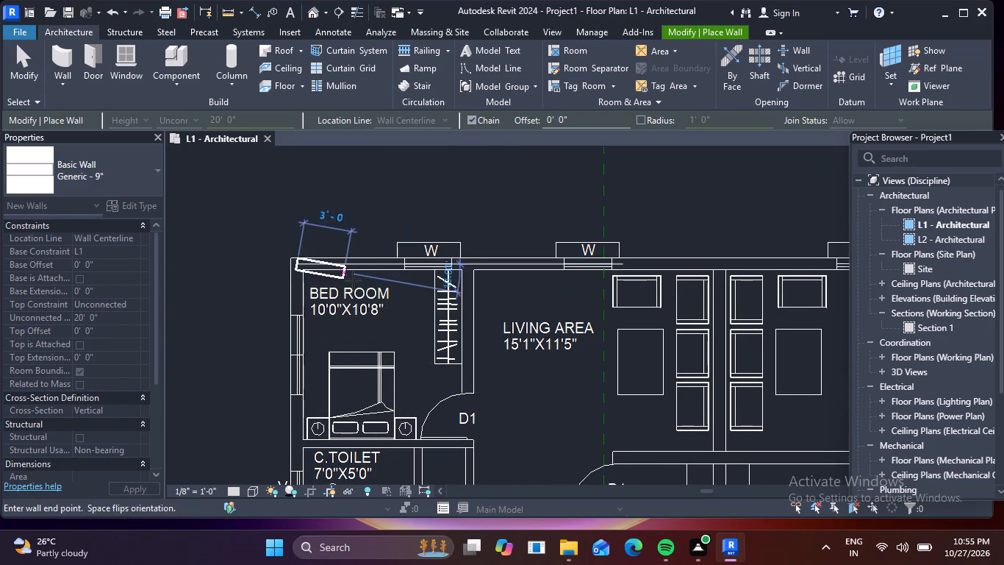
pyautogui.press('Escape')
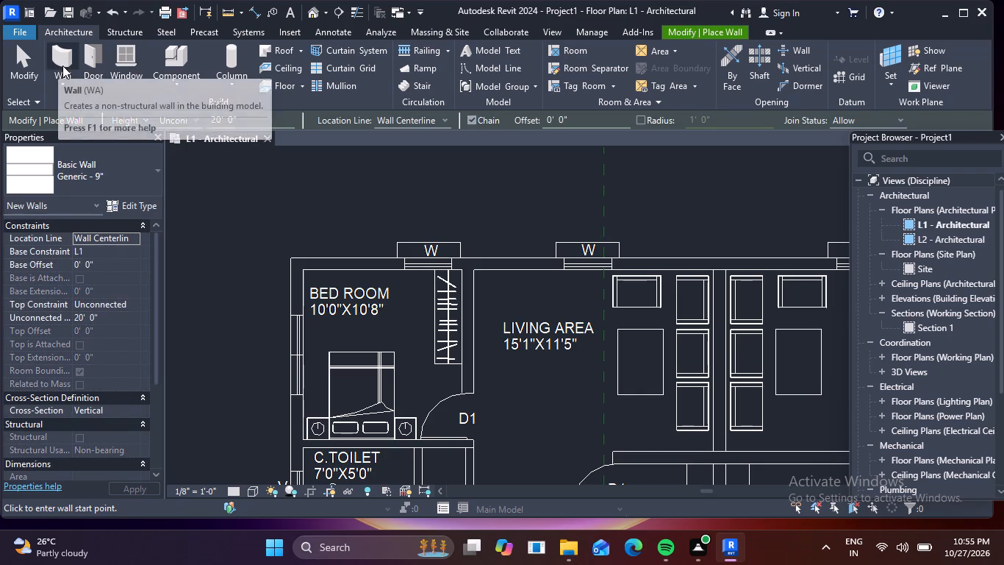
# Restart the Wall command and constrain the height of new Generic - 9" walls to level L2.
pyautogui.click(64, 66)
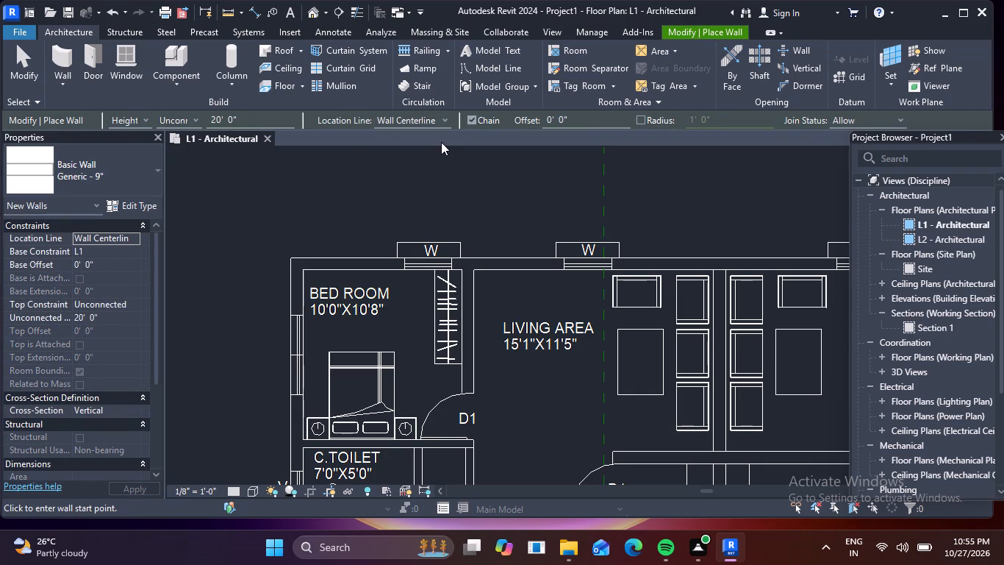
pyautogui.click(442, 118)
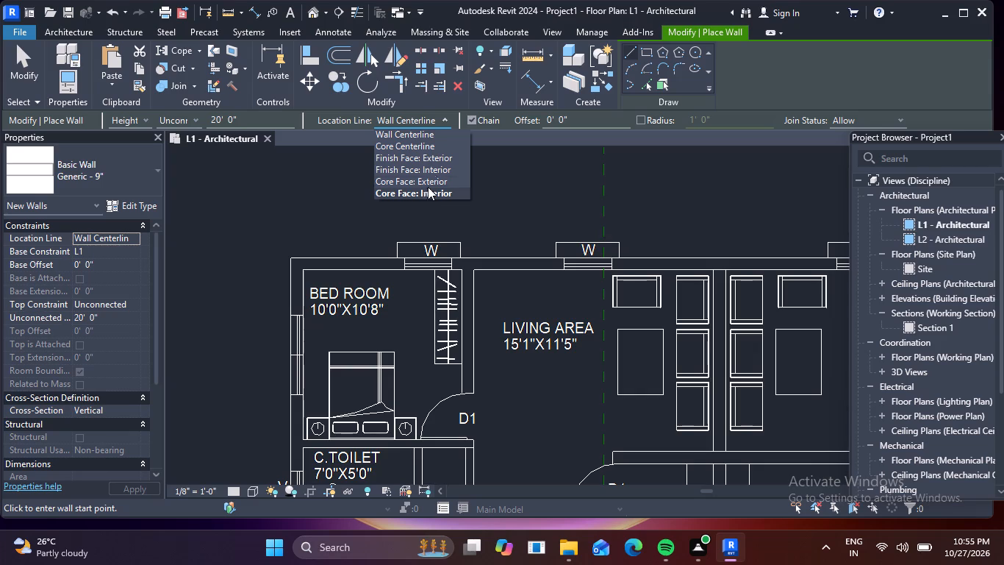
pyautogui.click(442, 116)
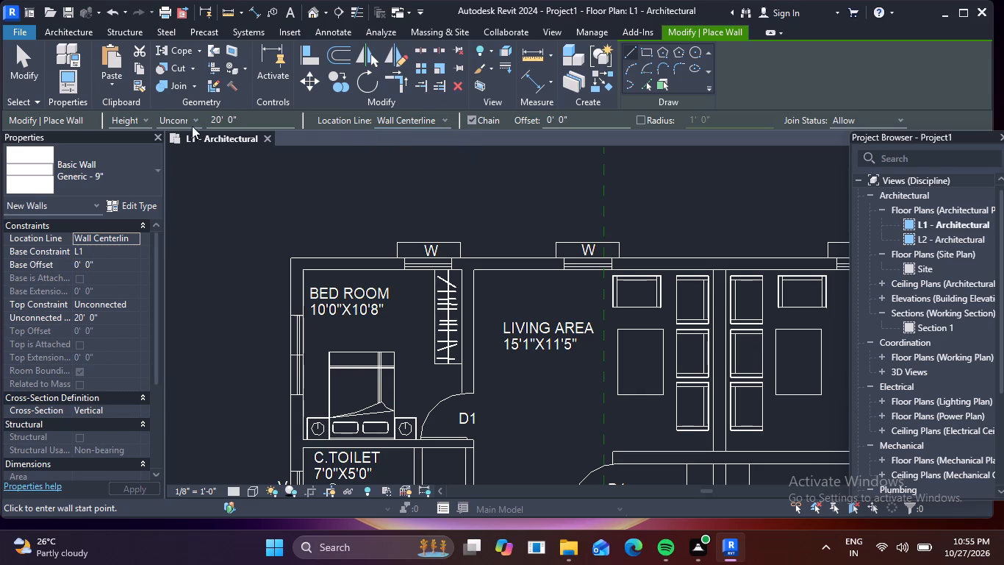
pyautogui.click(146, 116)
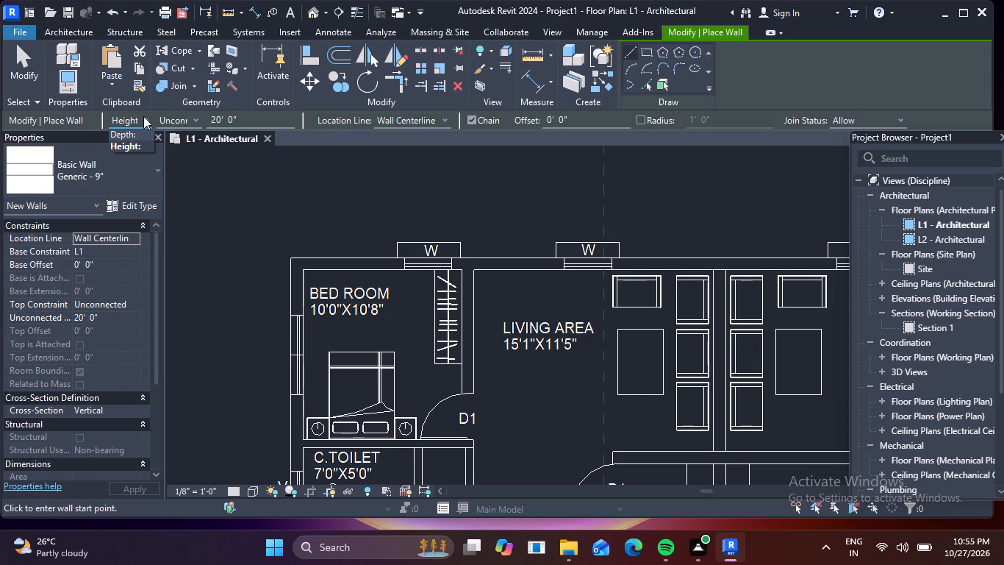
pyautogui.click(143, 116)
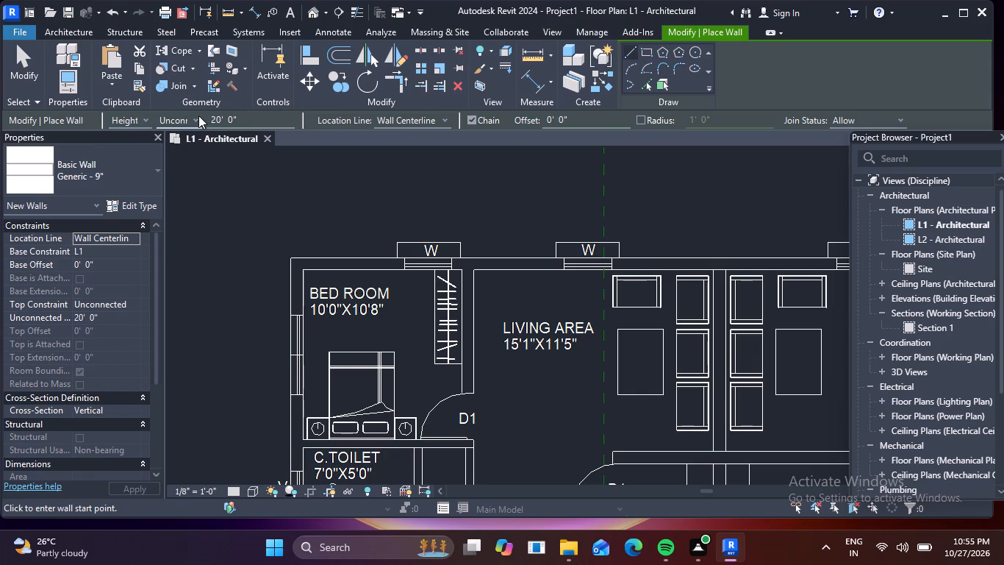
pyautogui.click(196, 116)
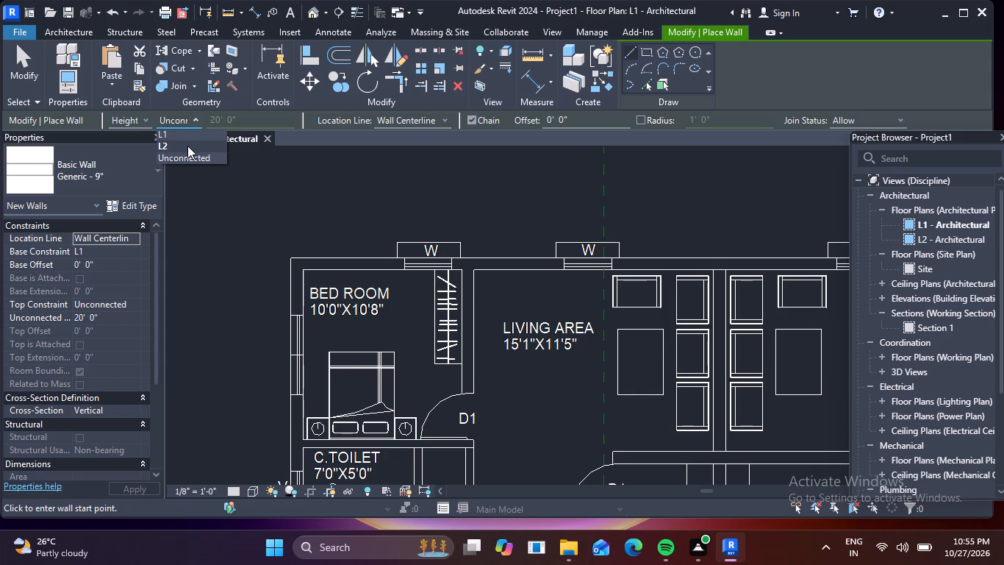
pyautogui.click(187, 146)
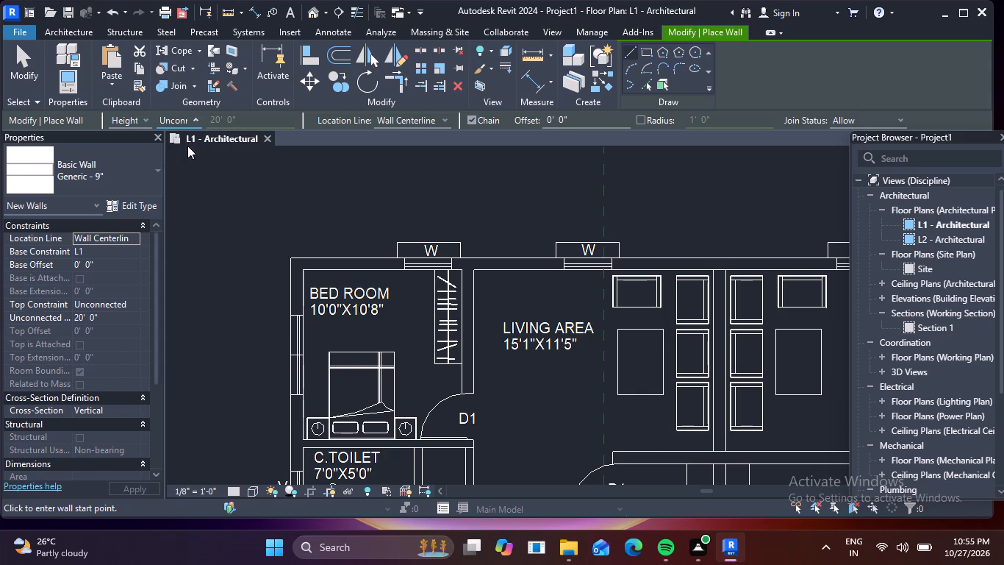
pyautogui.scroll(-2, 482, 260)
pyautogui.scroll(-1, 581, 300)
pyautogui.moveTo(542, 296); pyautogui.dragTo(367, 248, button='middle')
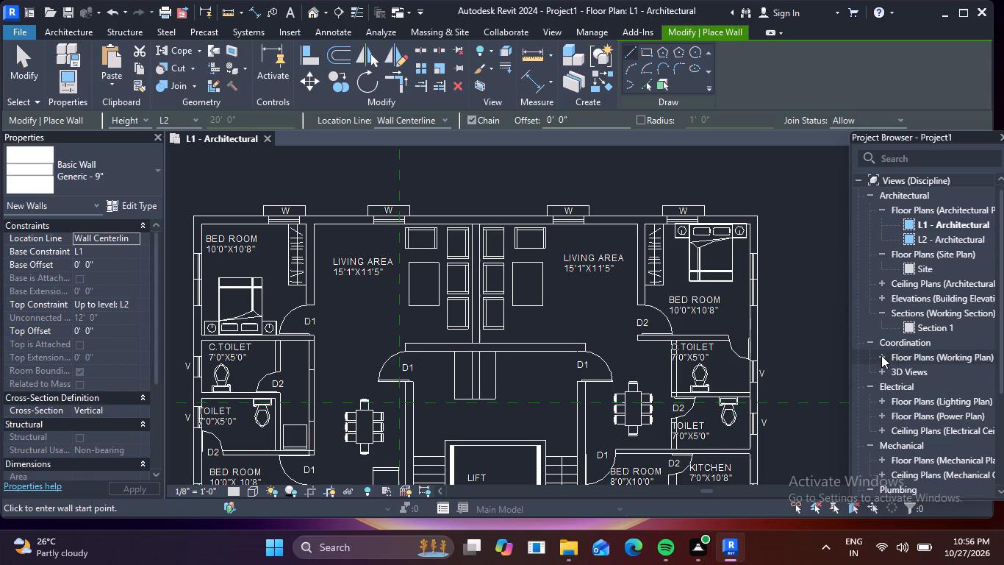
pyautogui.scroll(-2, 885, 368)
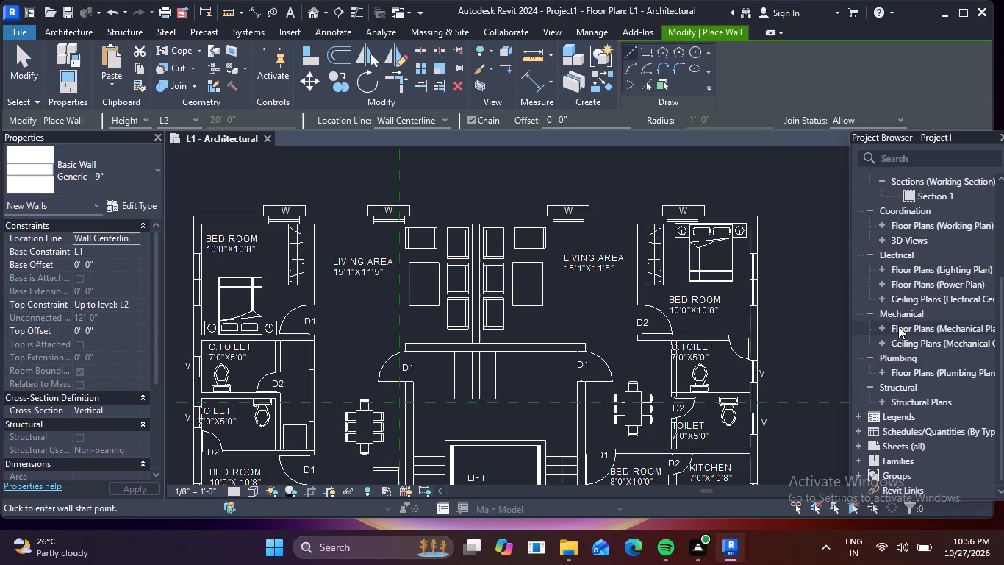
# Leave wall placement and open the North - Architectural building elevation view.
pyautogui.scroll(2, 892, 255)
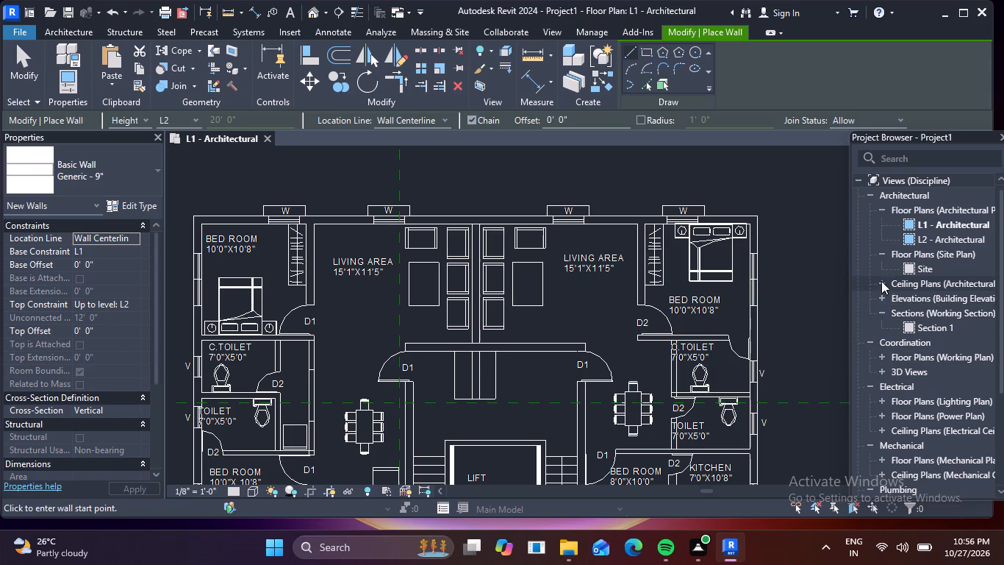
pyautogui.scroll(3, 884, 275)
pyautogui.scroll(-3, 906, 407)
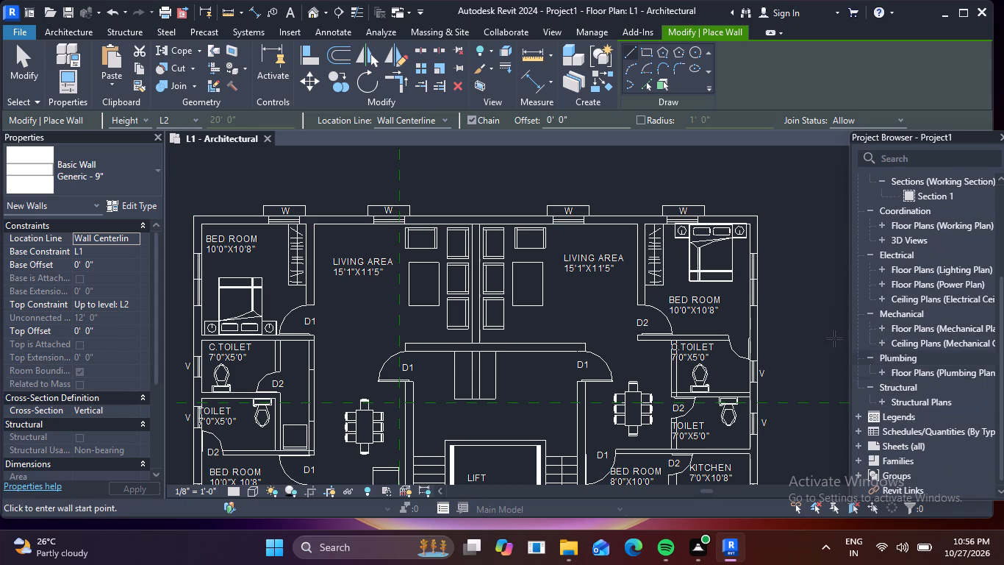
pyautogui.scroll(-3, 878, 405)
pyautogui.scroll(2, 872, 253)
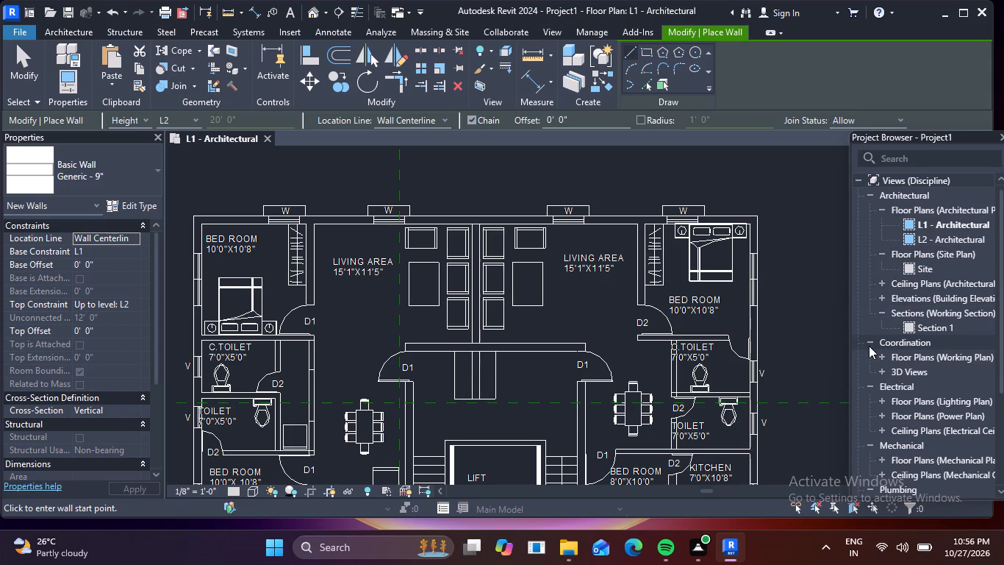
pyautogui.click(869, 347)
pyautogui.click(869, 347)
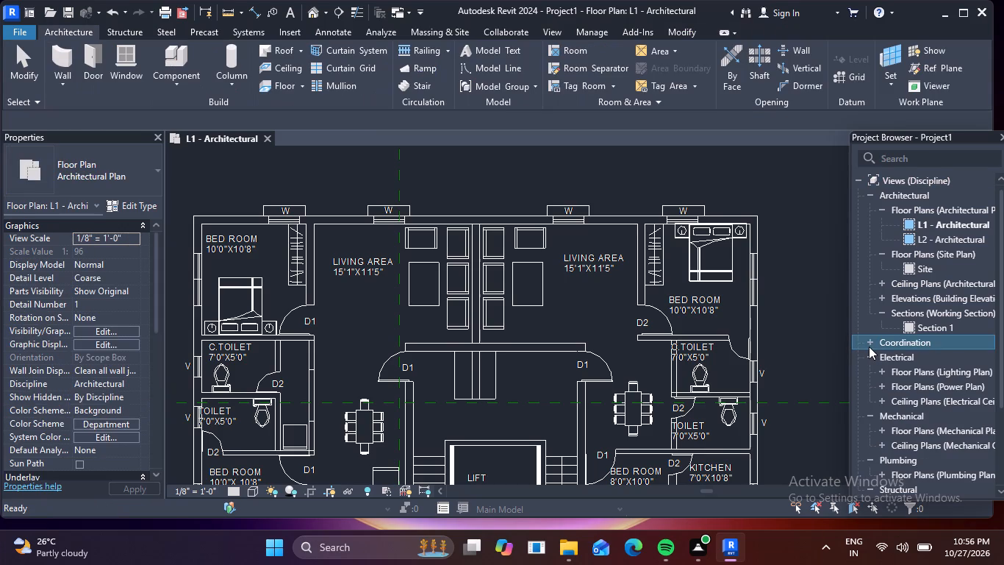
pyautogui.click(881, 301)
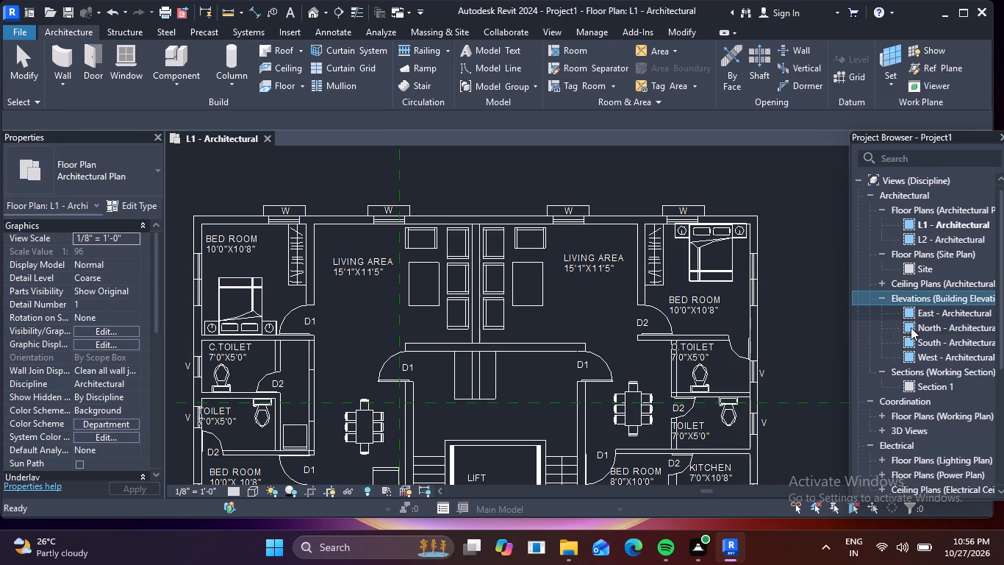
pyautogui.doubleClick(910, 325)
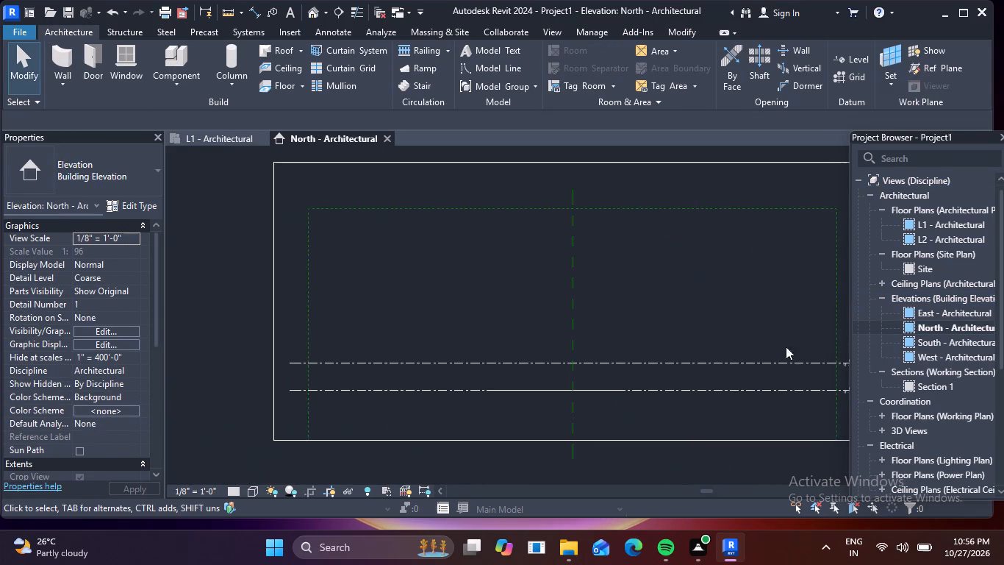
# Set the elevation of level L2 to 10' in the north elevation.
pyautogui.scroll(-2, 764, 353)
pyautogui.moveTo(761, 355); pyautogui.dragTo(634, 355, button='middle')
pyautogui.scroll(10, 693, 361)
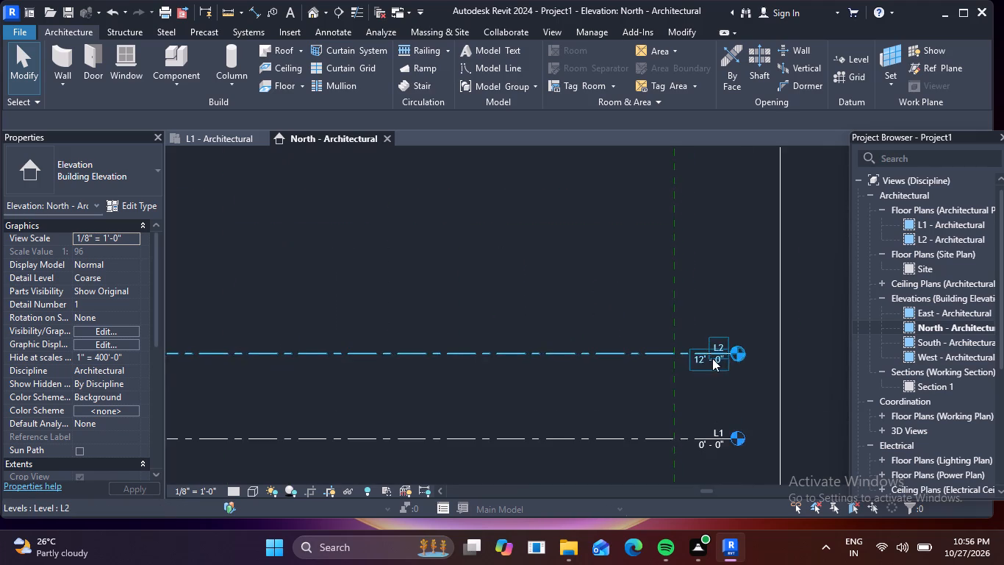
pyautogui.scroll(5, 717, 360)
pyautogui.scroll(-2, 703, 369)
pyautogui.moveTo(711, 385); pyautogui.dragTo(711, 384, button='middle')
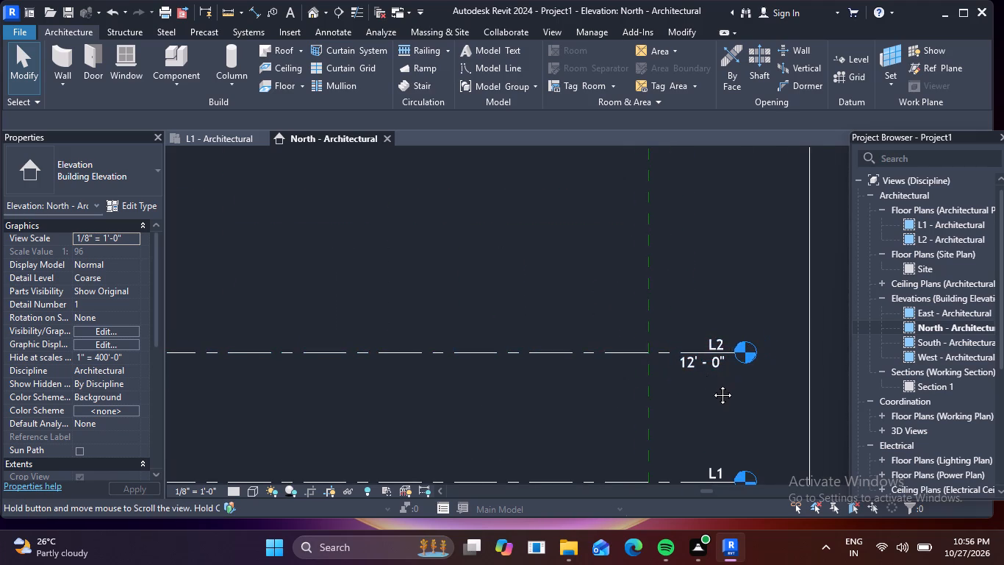
pyautogui.moveTo(711, 384); pyautogui.dragTo(725, 327, button='middle')
pyautogui.doubleClick(711, 305)
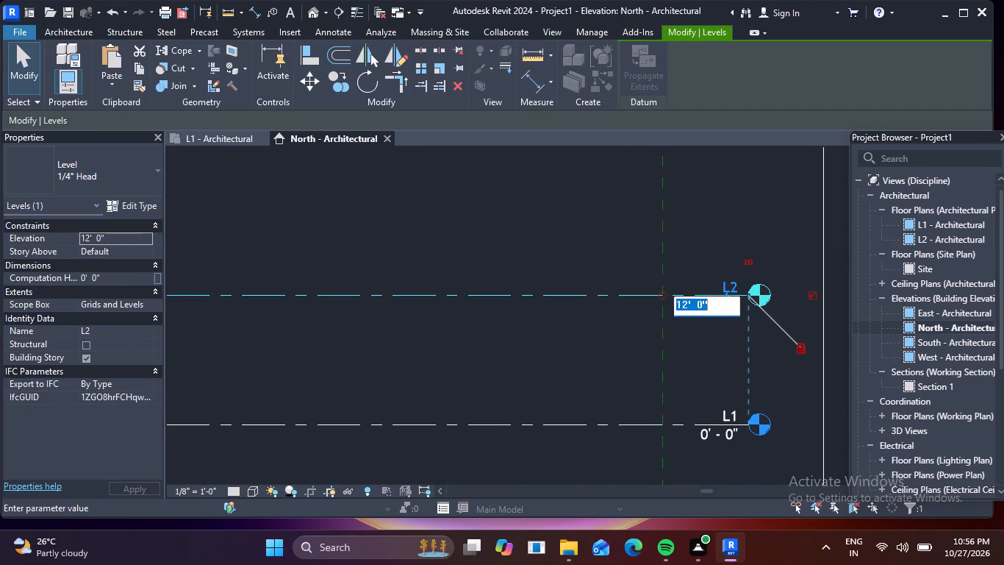
pyautogui.press('BackSpace')
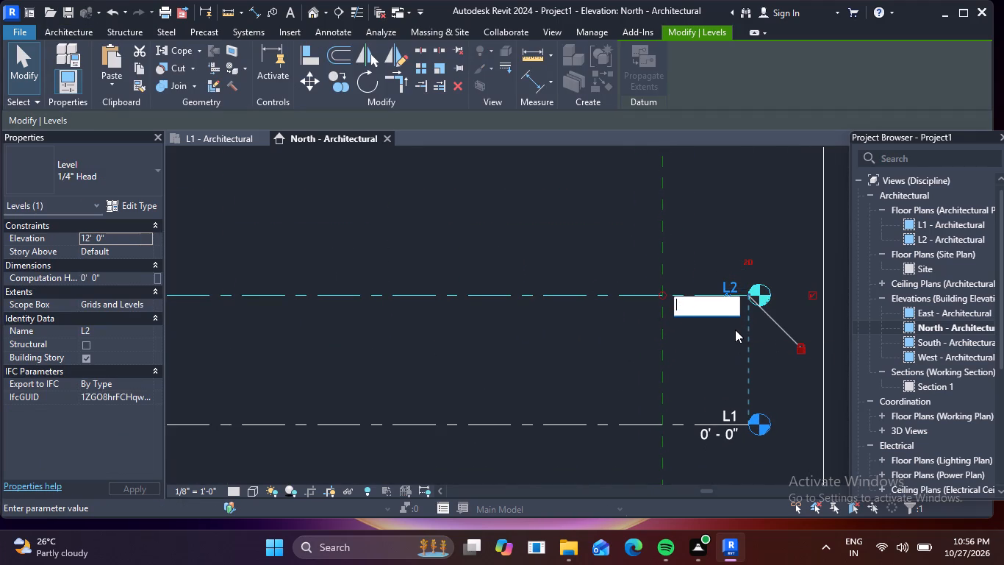
pyautogui.write('10')
pyautogui.press("'")
pyautogui.press('Return')
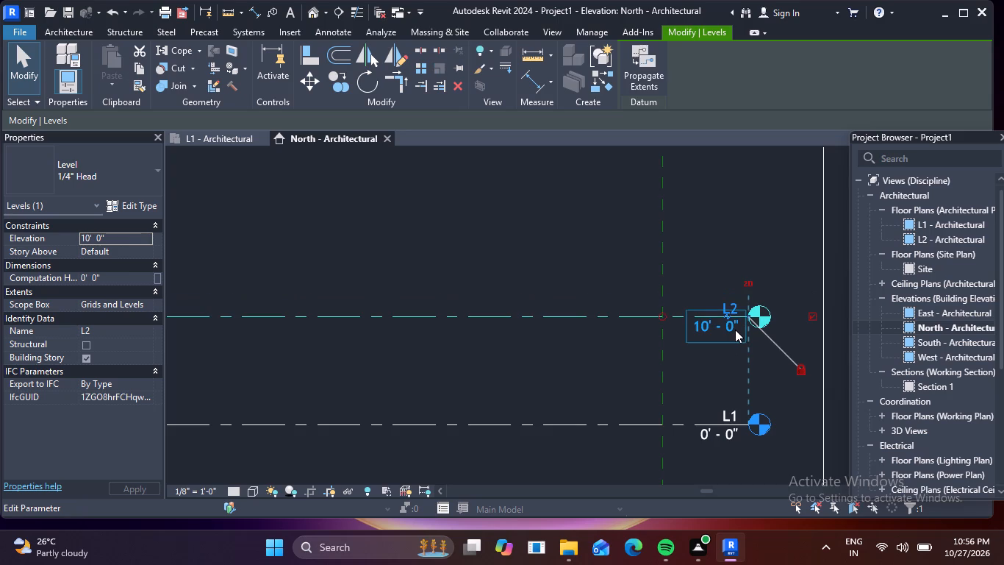
# Return to the L1 - Architectural plan and restart the Wall command with the location line at Finish Face: Exterior.
pyautogui.doubleClick(910, 226)
pyautogui.scroll(-2, 723, 338)
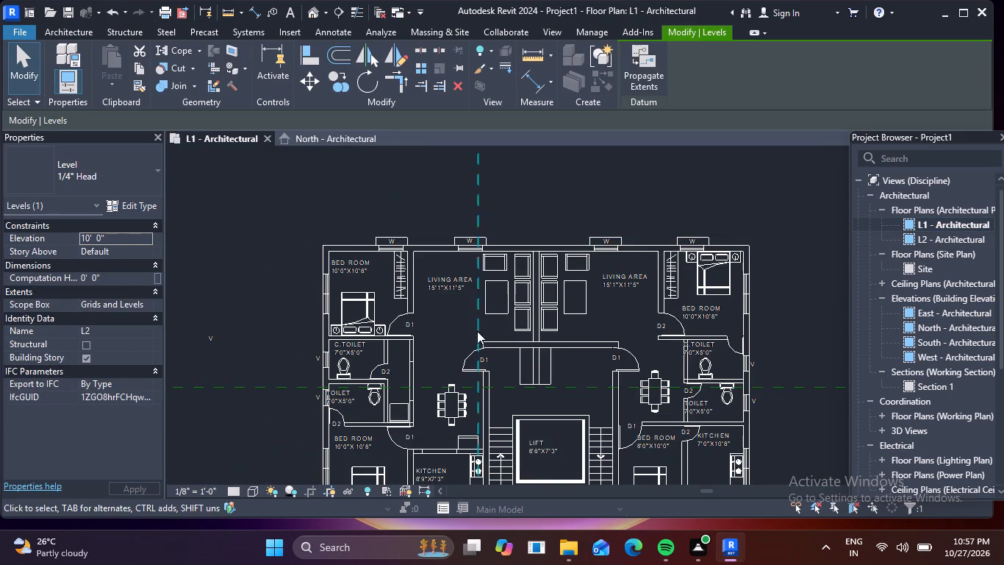
pyautogui.moveTo(462, 325); pyautogui.dragTo(506, 253, button='middle')
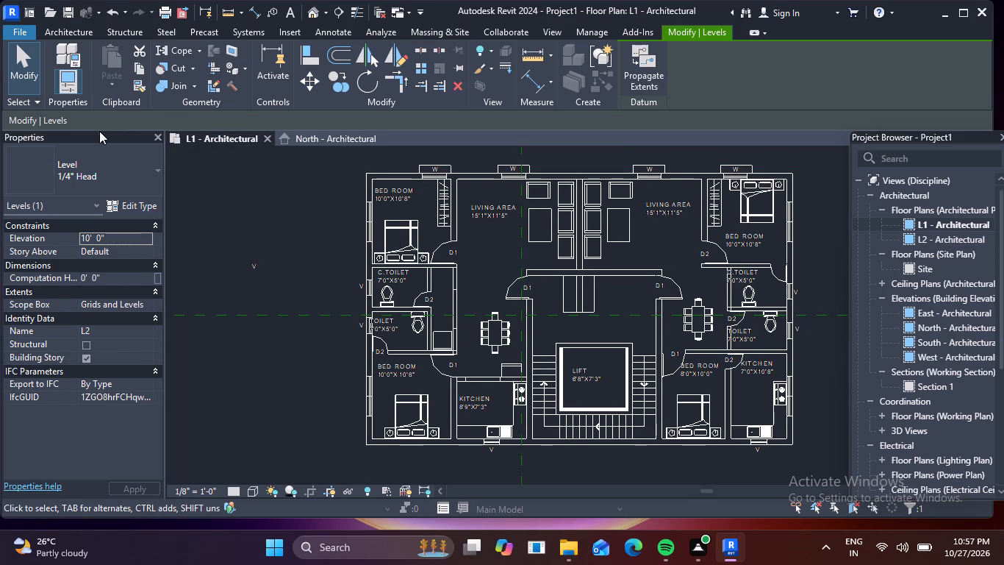
pyautogui.click(88, 26)
pyautogui.click(44, 65)
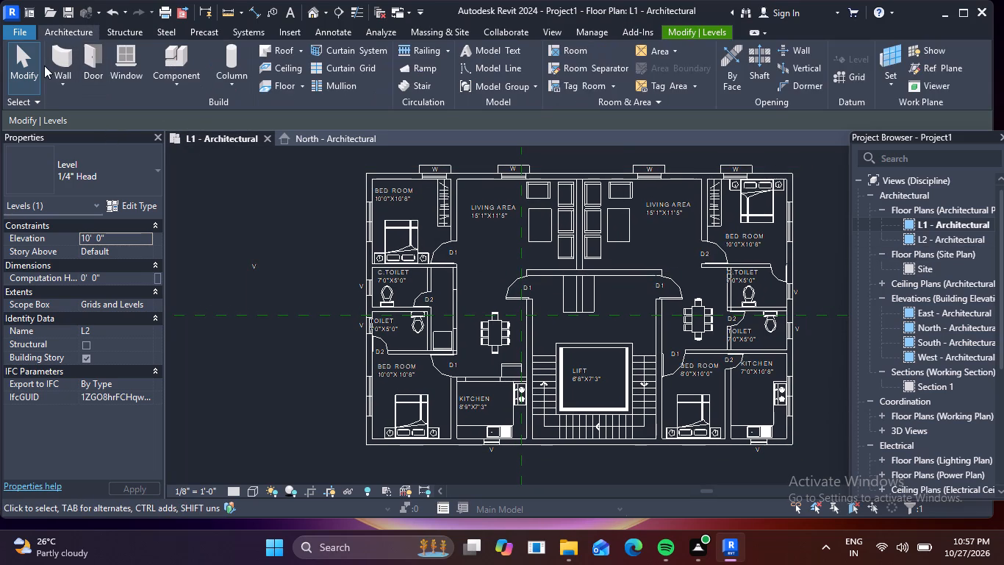
pyautogui.click(66, 60)
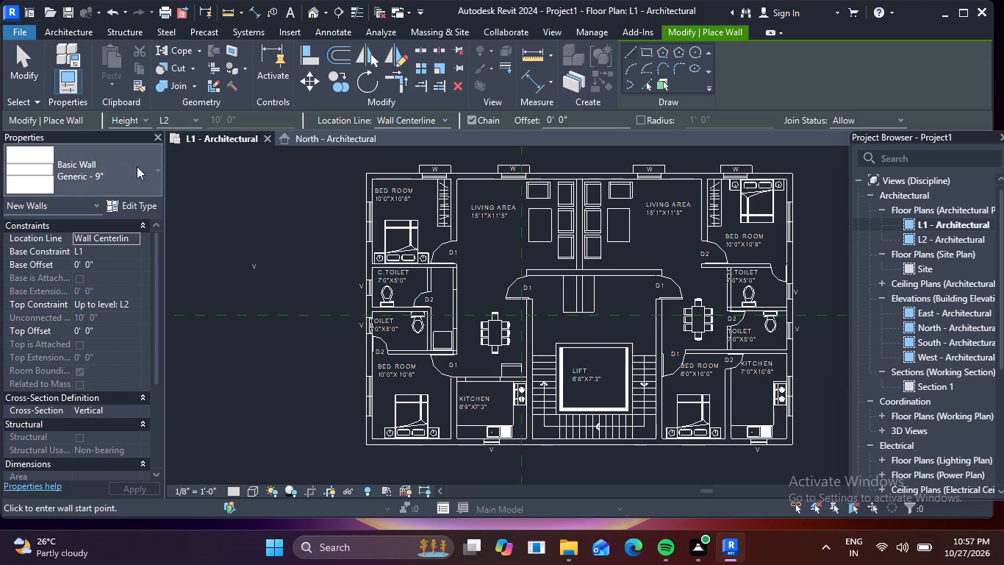
pyautogui.click(81, 121)
pyautogui.click(145, 121)
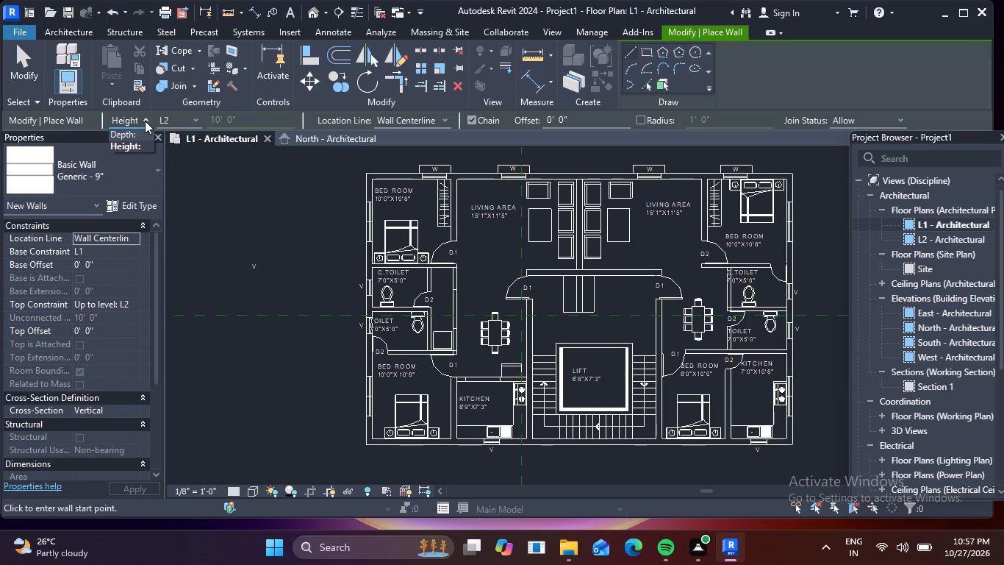
pyautogui.click(145, 121)
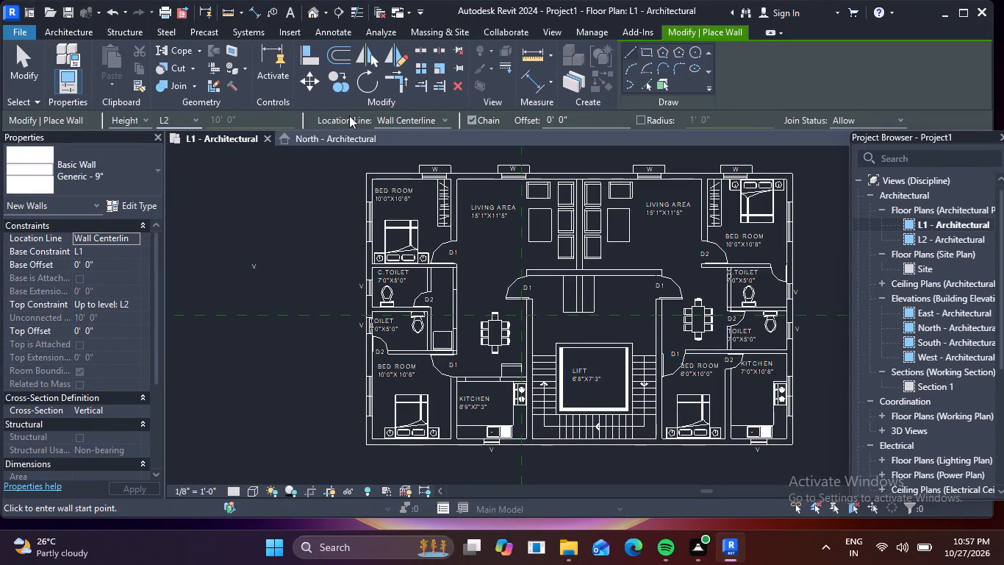
pyautogui.click(445, 120)
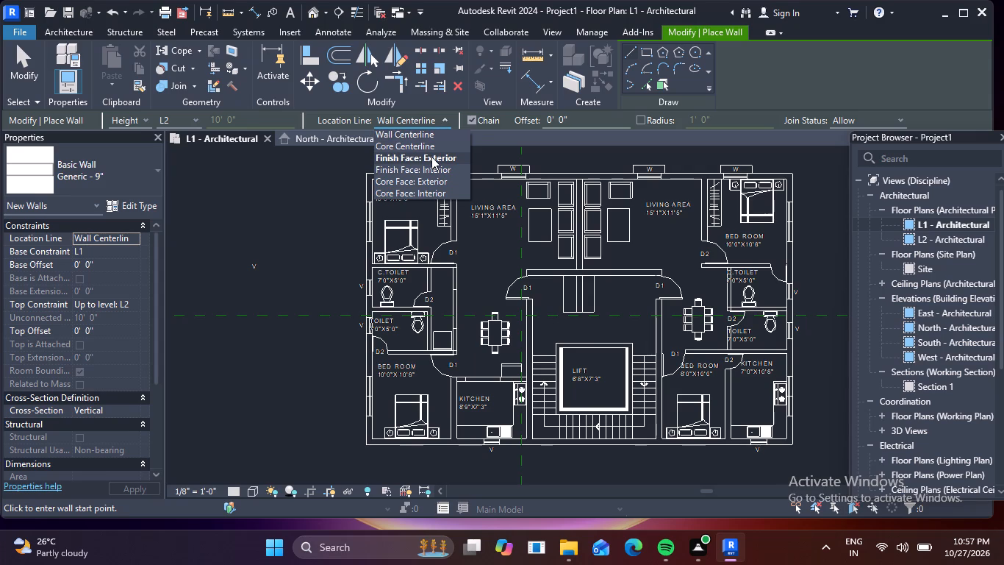
pyautogui.click(431, 157)
# Draw the west and south exterior Generic - 9" walls along the plan's outer outline, flipped so their thickness lies inside.
pyautogui.scroll(3, 377, 175)
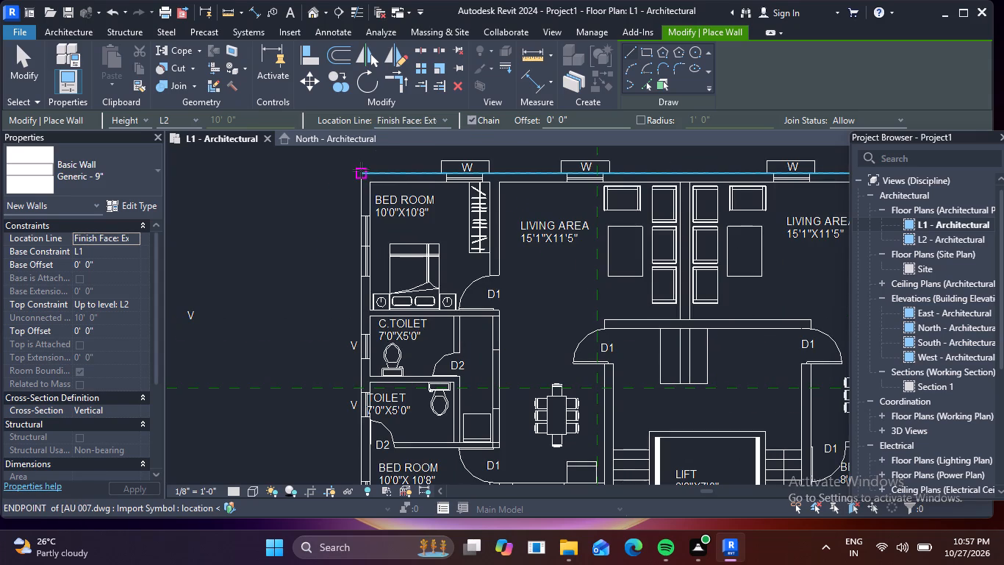
pyautogui.click(361, 171)
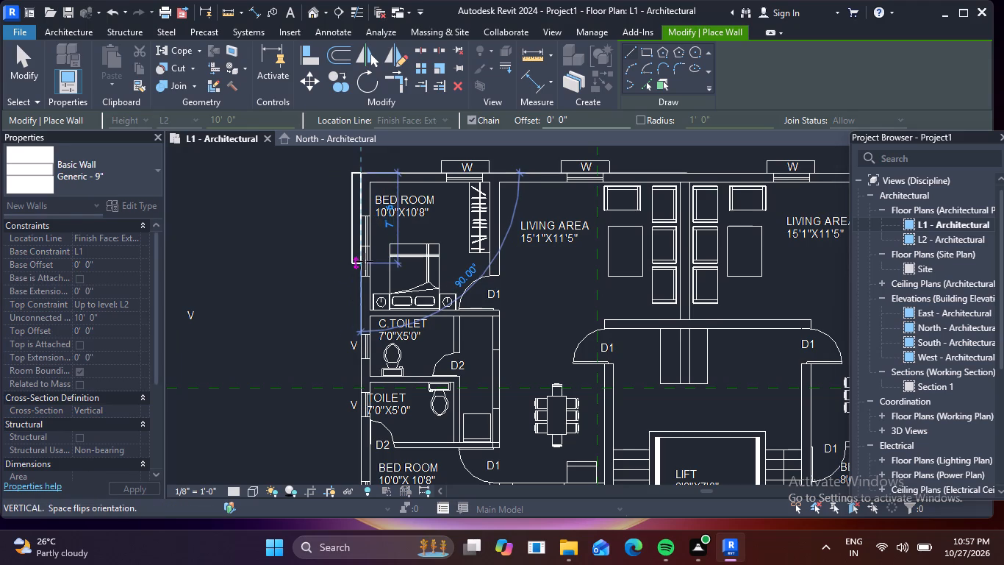
pyautogui.press('space')
pyautogui.moveTo(361, 337); pyautogui.dragTo(336, 221, button='middle')
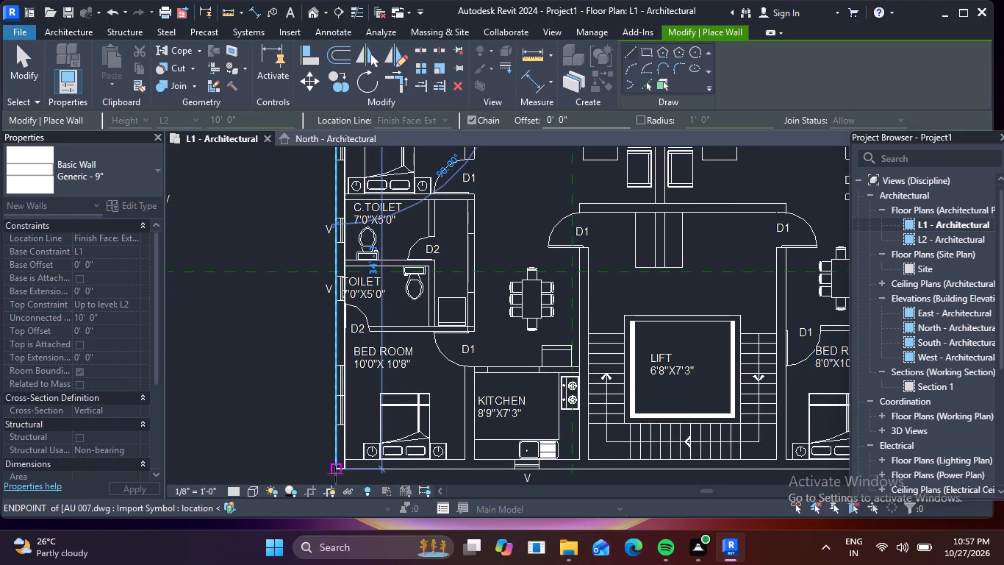
pyautogui.click(334, 474)
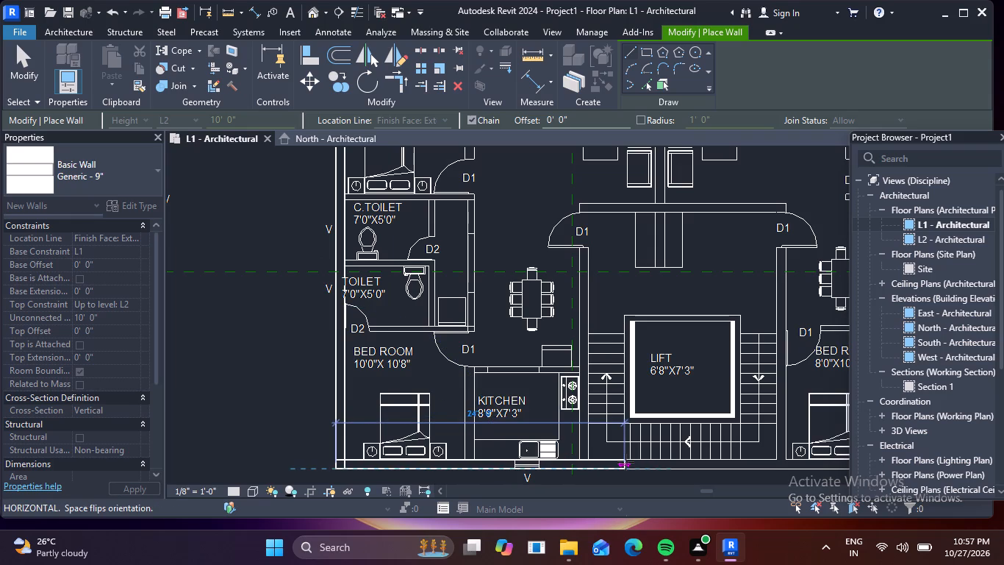
pyautogui.moveTo(625, 462); pyautogui.dragTo(320, 441, button='middle')
pyautogui.scroll(1, 322, 441)
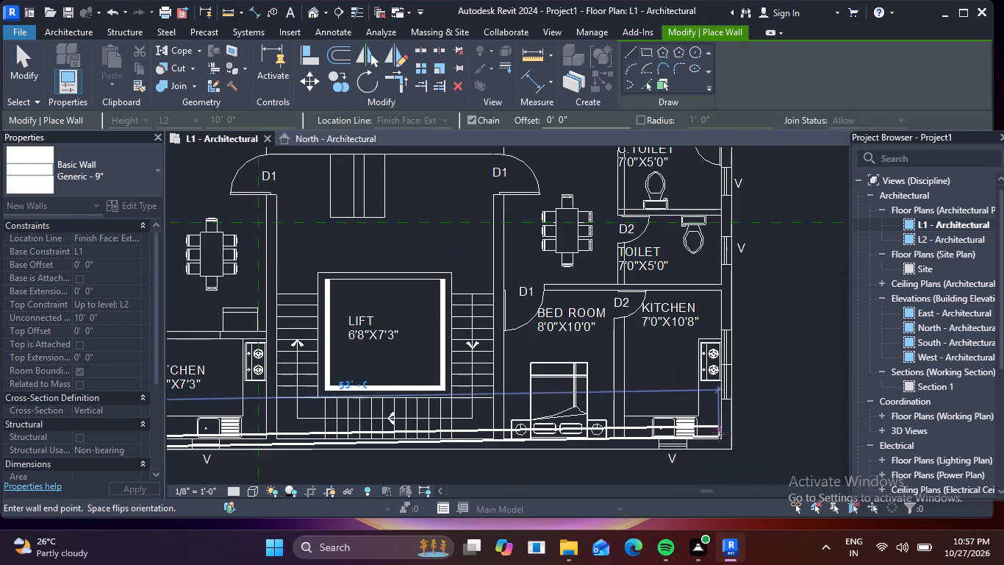
pyautogui.click(733, 446)
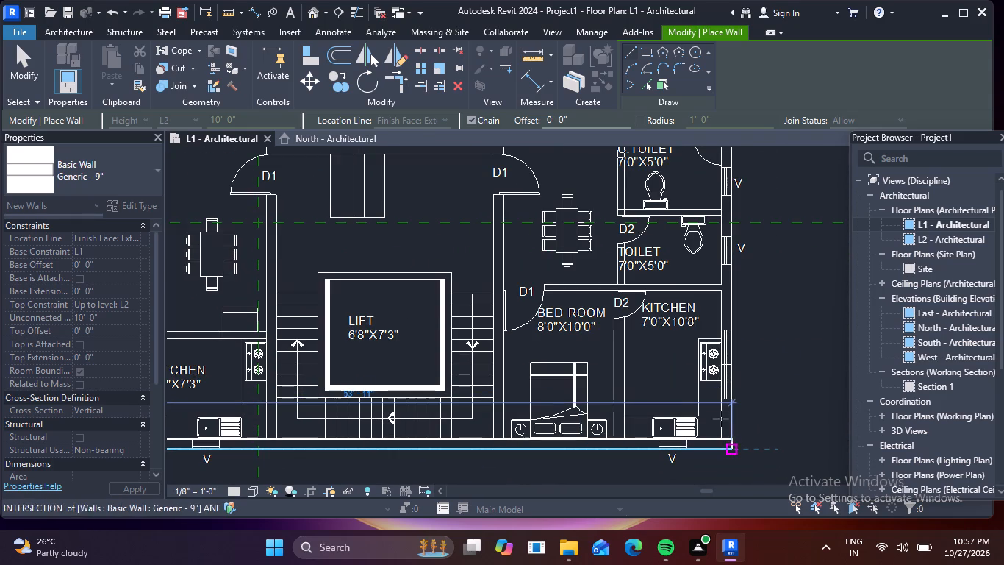
# Continue the chain with the east and north exterior walls, closing the building outline at the northwest corner, and end the chain.
pyautogui.moveTo(738, 249); pyautogui.dragTo(776, 467, button='middle')
pyautogui.scroll(3, 769, 200)
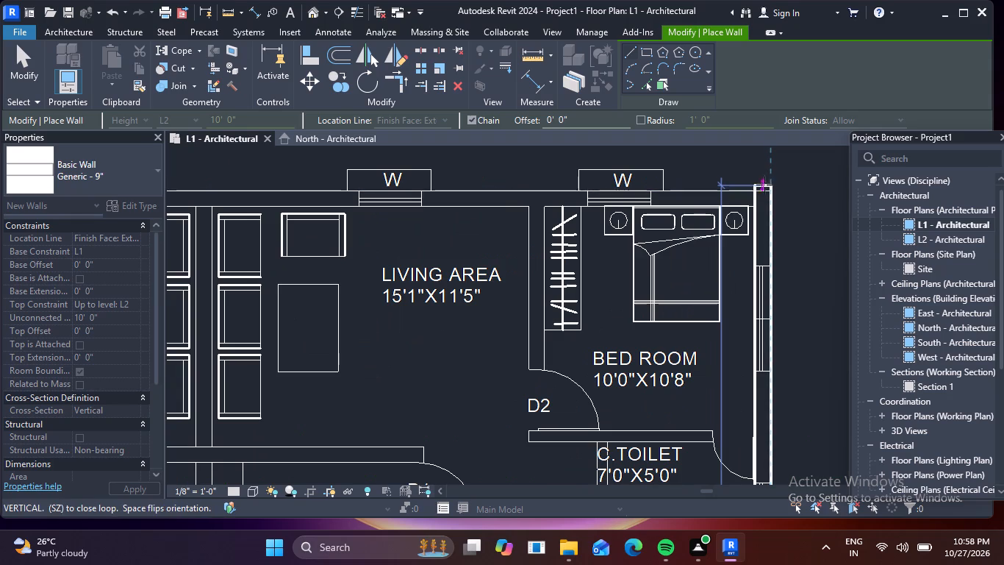
pyautogui.click(770, 190)
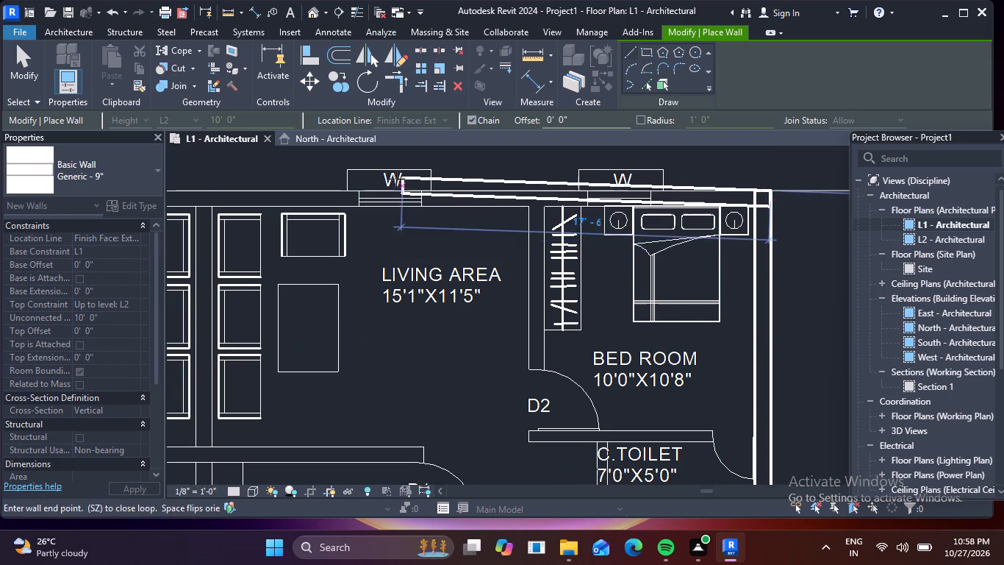
pyautogui.moveTo(396, 179); pyautogui.dragTo(719, 180, button='middle')
pyautogui.scroll(-1, 326, 213)
pyautogui.moveTo(316, 207); pyautogui.dragTo(528, 241, button='middle')
pyautogui.scroll(3, 234, 221)
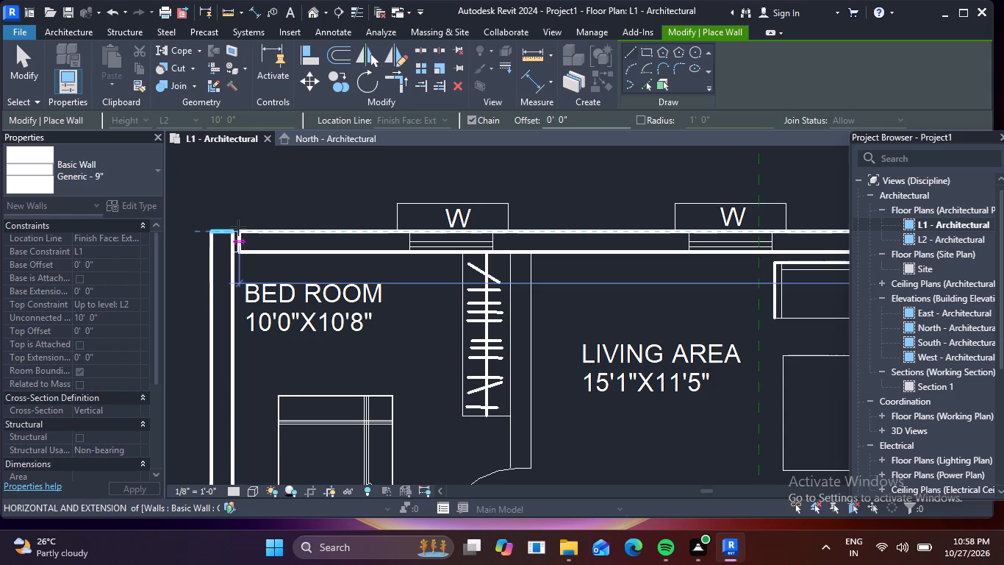
pyautogui.click(235, 229)
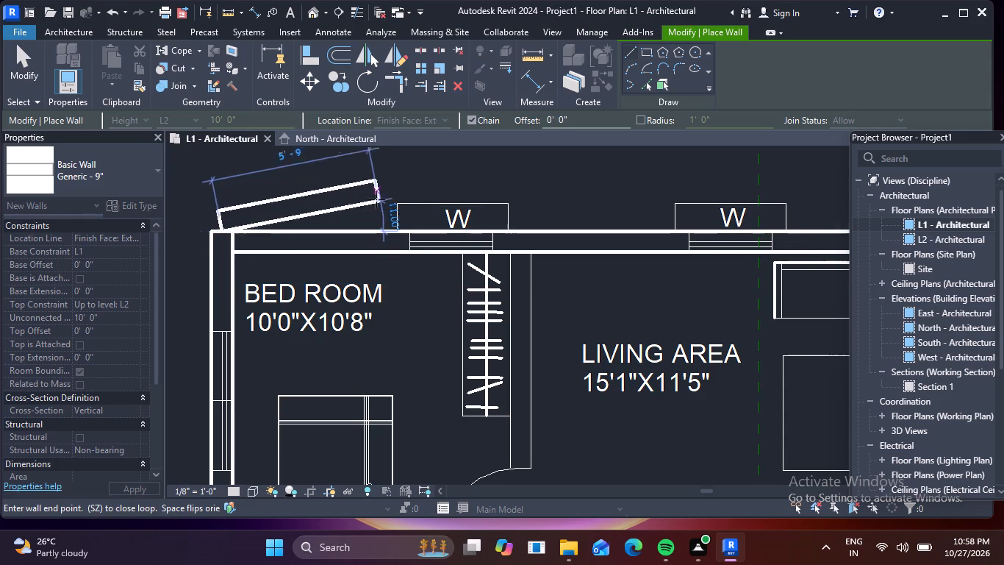
pyautogui.press('Escape')
# Draw the Generic - 9" wall between the northwest bedroom and living area, from the north wall down to the C.Toilet wall line.
pyautogui.scroll(-1, 327, 280)
pyautogui.moveTo(359, 338); pyautogui.dragTo(372, 265, button='middle')
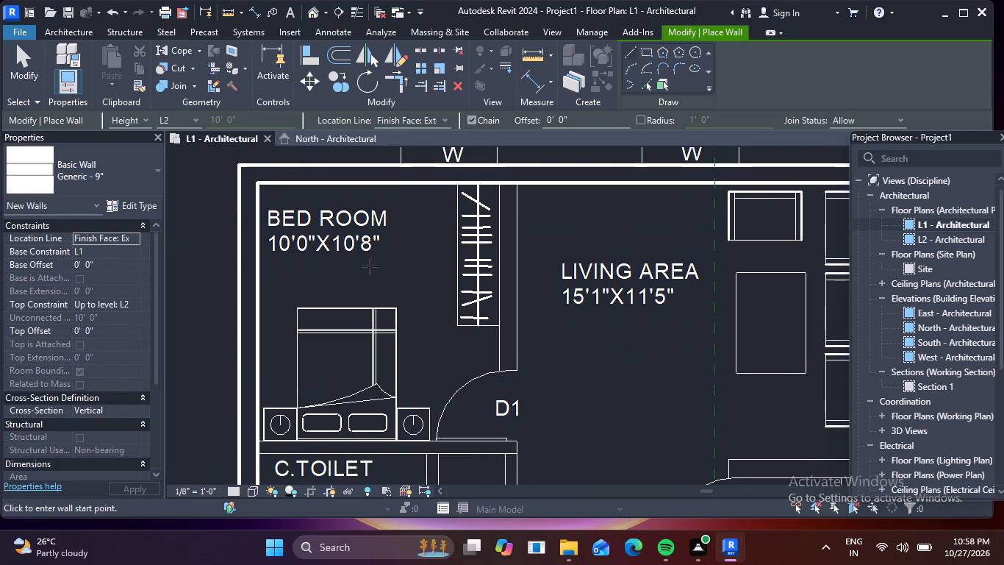
pyautogui.click(500, 185)
pyautogui.press('space')
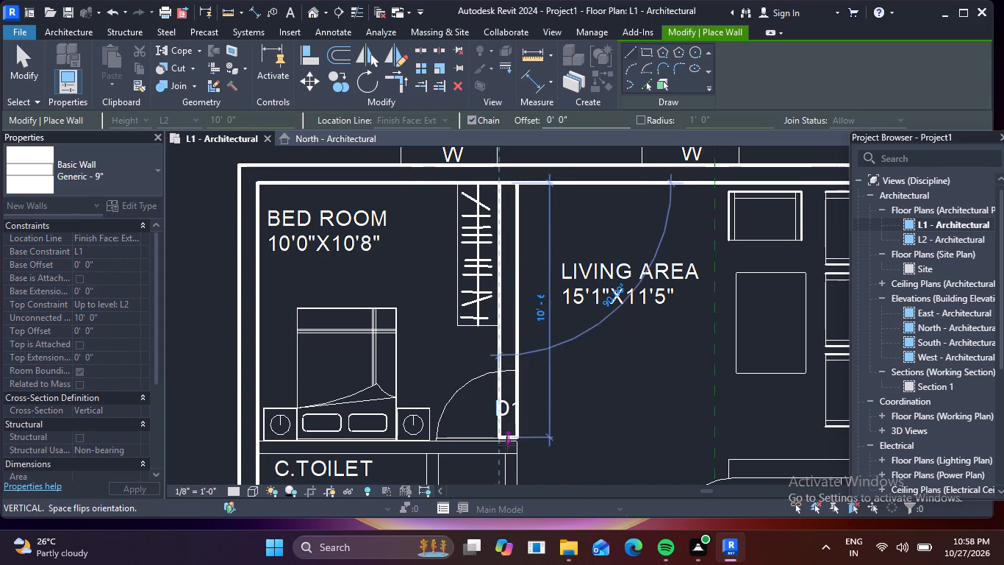
pyautogui.moveTo(506, 444); pyautogui.dragTo(489, 333, button='middle')
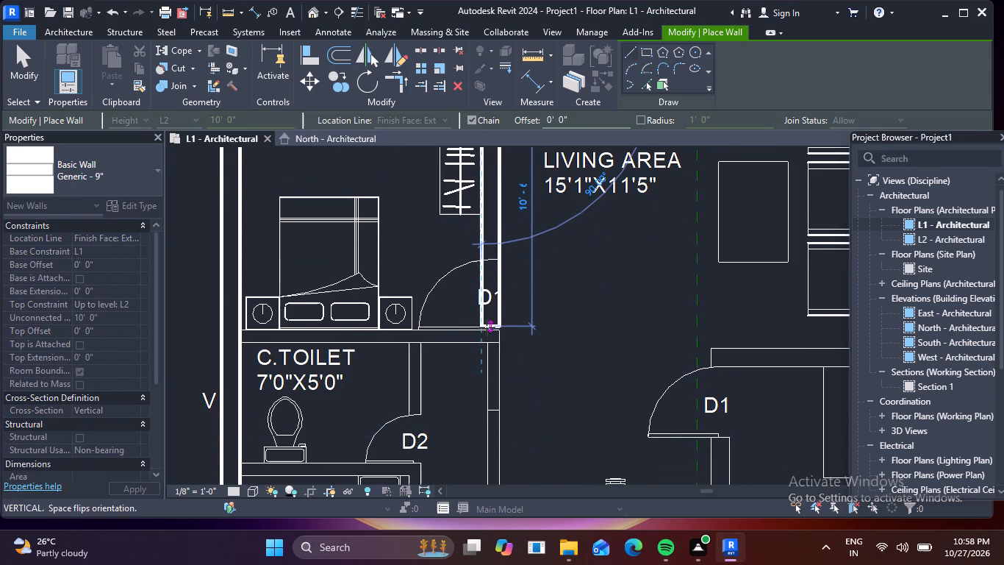
pyautogui.click(484, 336)
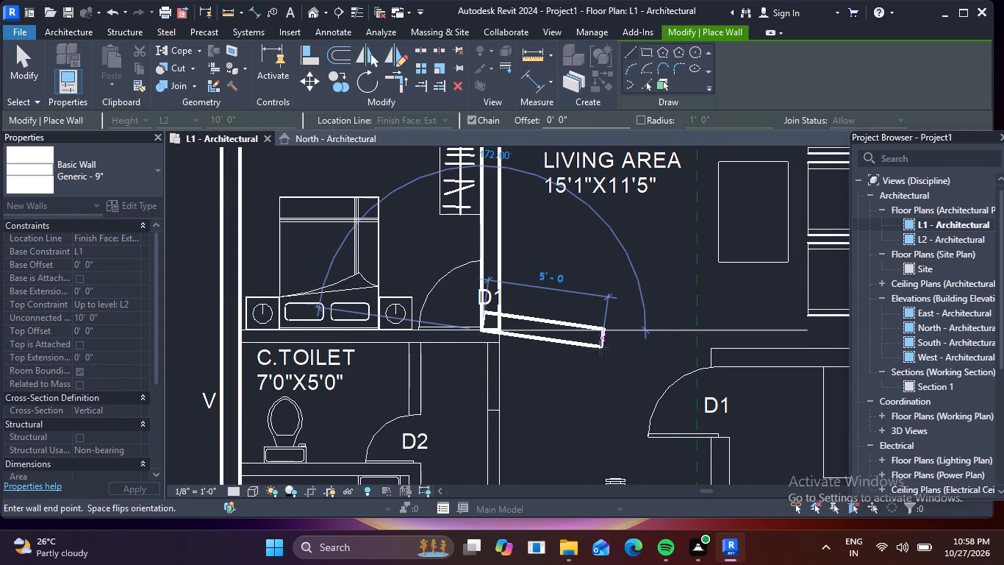
# Draw the Generic - 9" party wall between the two living areas, from the north wall down to the lobby wall line, and end the chain.
pyautogui.press('Escape')
pyautogui.scroll(-2, 594, 354)
pyautogui.moveTo(592, 353); pyautogui.dragTo(434, 452, button='middle')
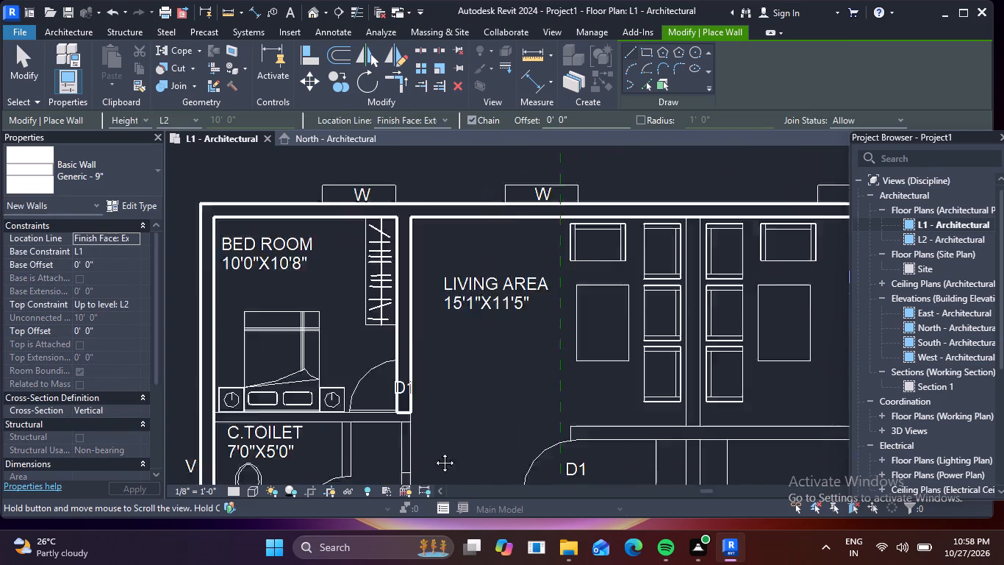
pyautogui.moveTo(434, 452); pyautogui.dragTo(395, 479, button='middle')
pyautogui.moveTo(570, 342); pyautogui.dragTo(426, 337, button='middle')
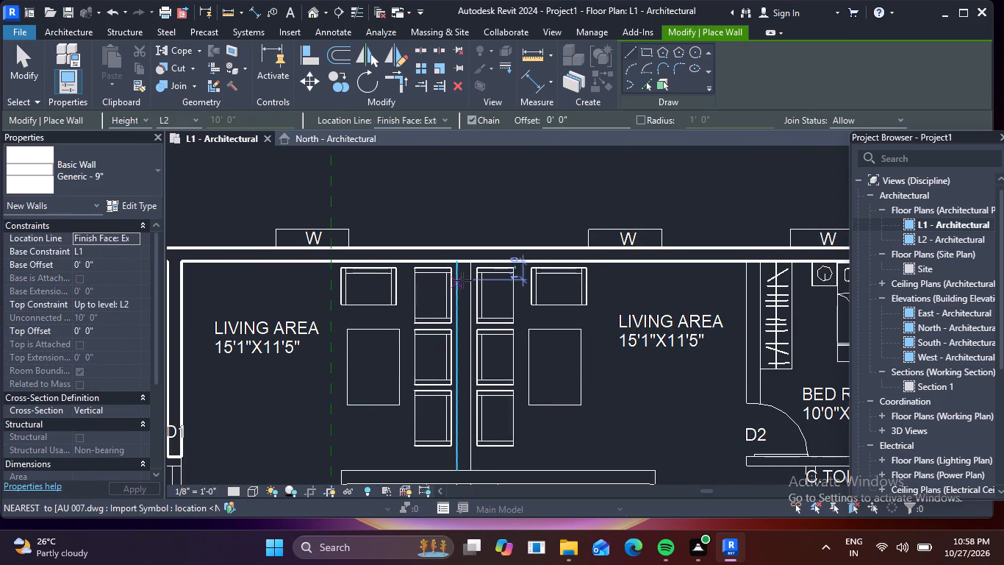
pyautogui.scroll(3, 473, 262)
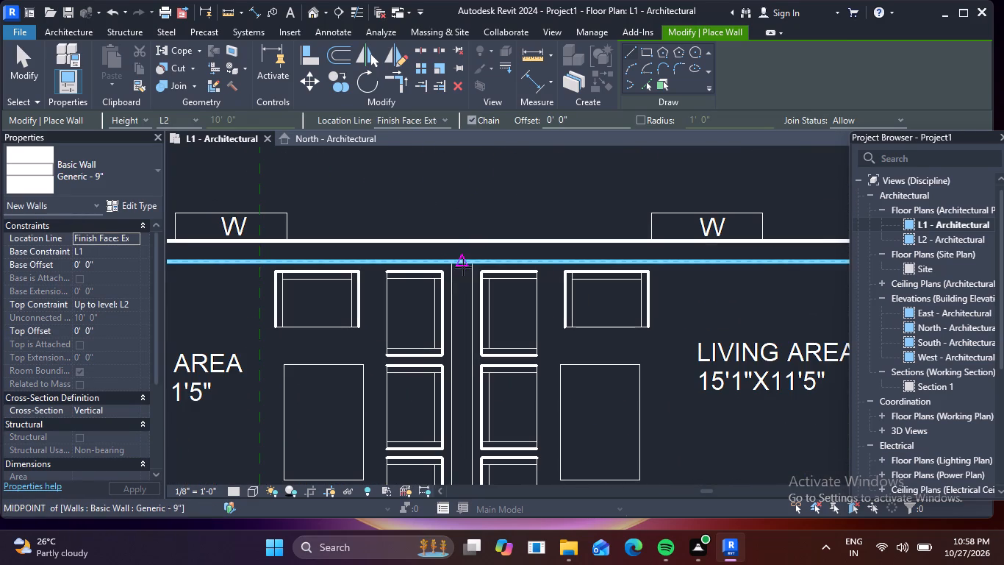
pyautogui.click(471, 266)
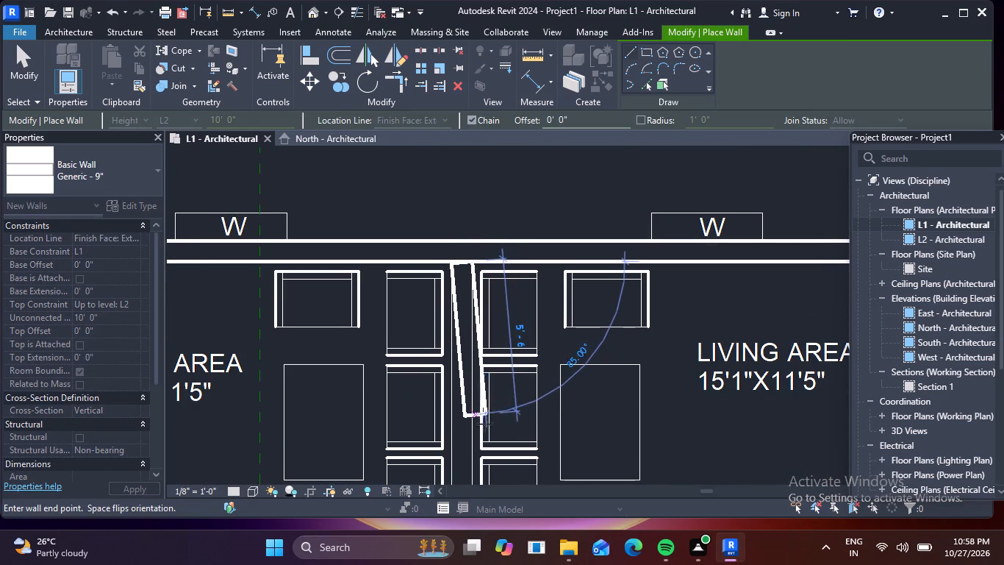
pyautogui.moveTo(472, 440); pyautogui.dragTo(473, 202, button='middle')
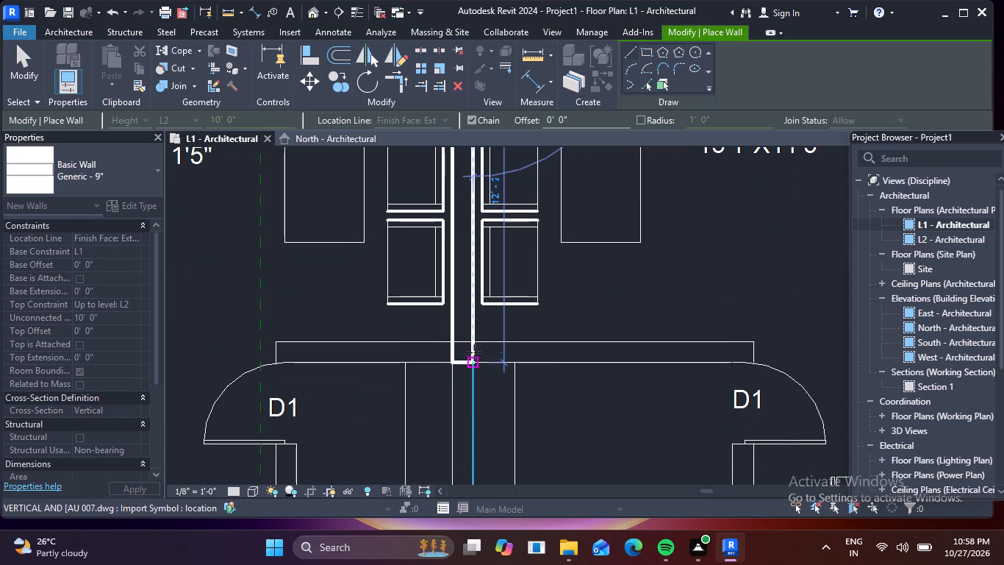
pyautogui.click(474, 347)
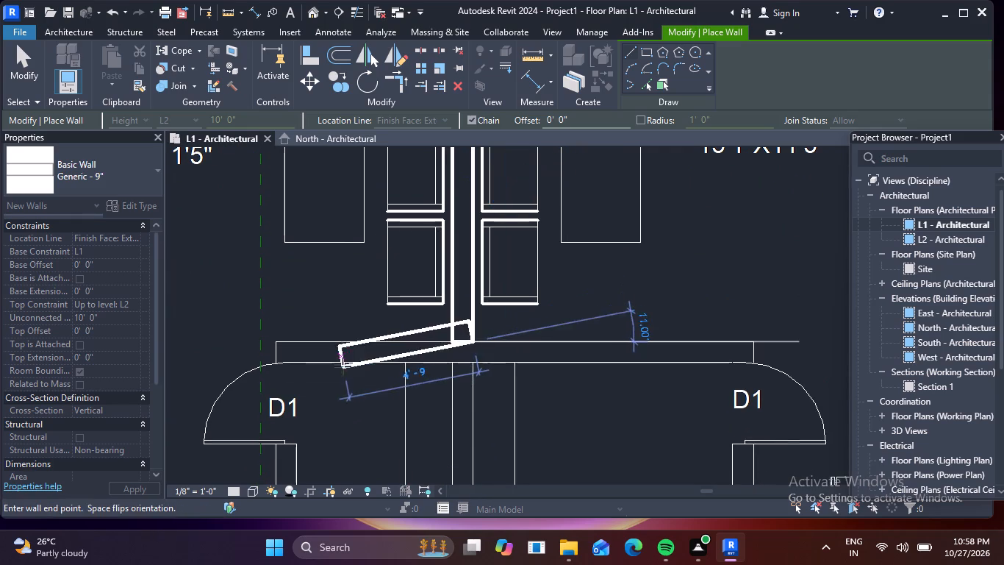
pyautogui.press('Escape')
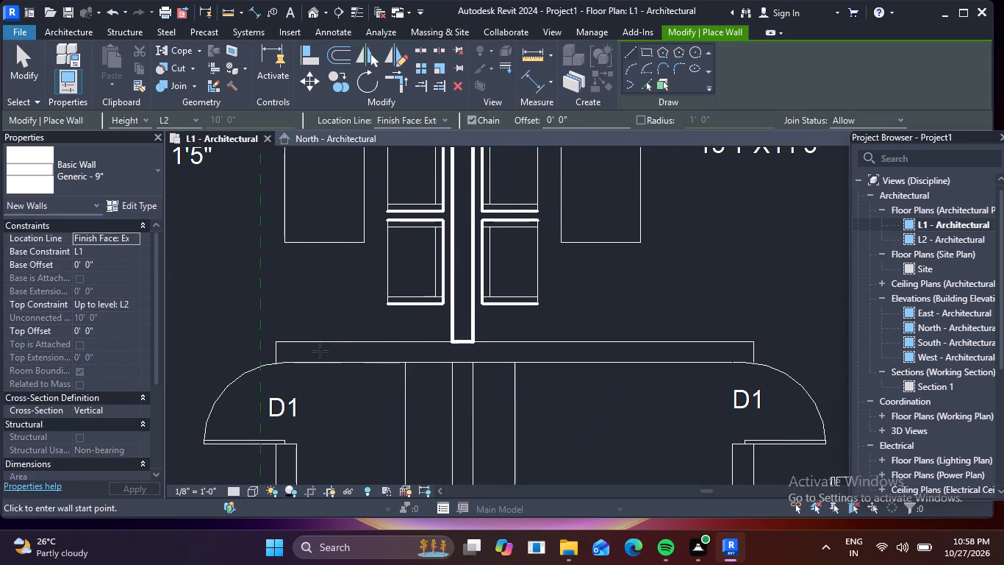
# Draw the horizontal Generic - 9" wall along the lobby's north side, spanning between the two D1 entrance doors, and end the chain.
pyautogui.click(275, 342)
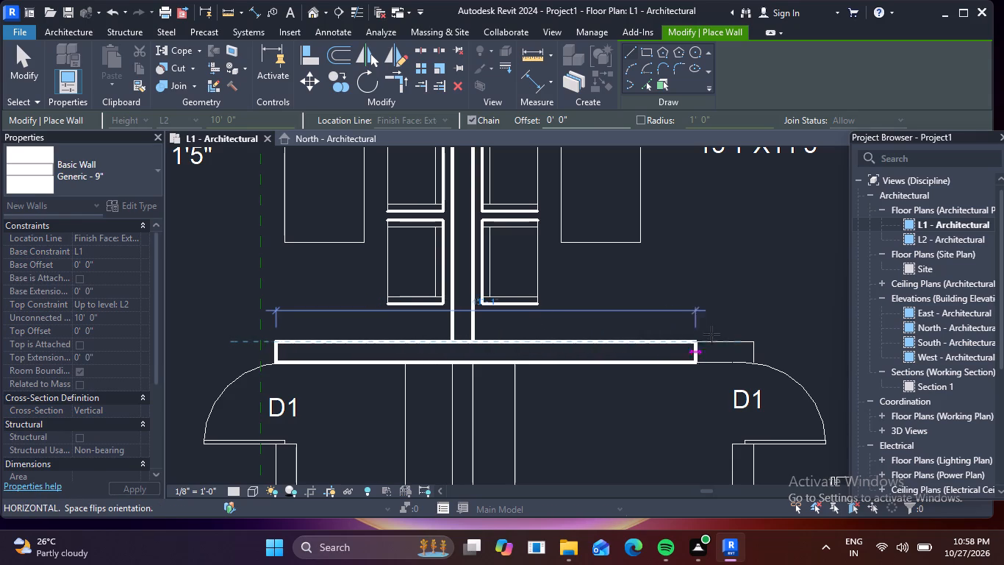
pyautogui.click(754, 344)
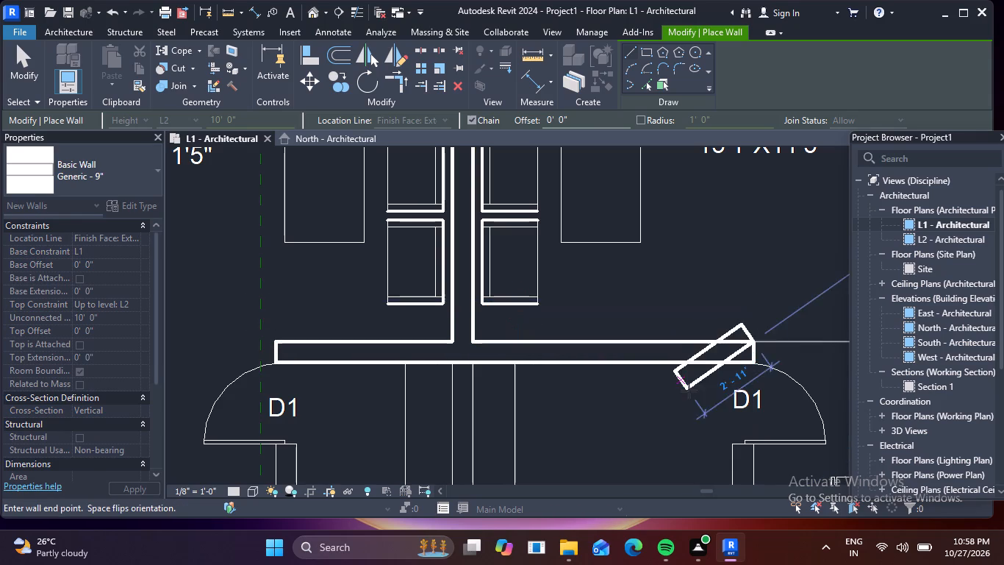
pyautogui.press('Escape')
# Draw the Generic - 9" wall between the east living area and northeast bedroom, from the north wall down to the C.Toilet wall line.
pyautogui.scroll(-3, 639, 363)
pyautogui.moveTo(700, 291); pyautogui.dragTo(370, 409, button='middle')
pyautogui.moveTo(367, 340); pyautogui.dragTo(363, 285, button='middle')
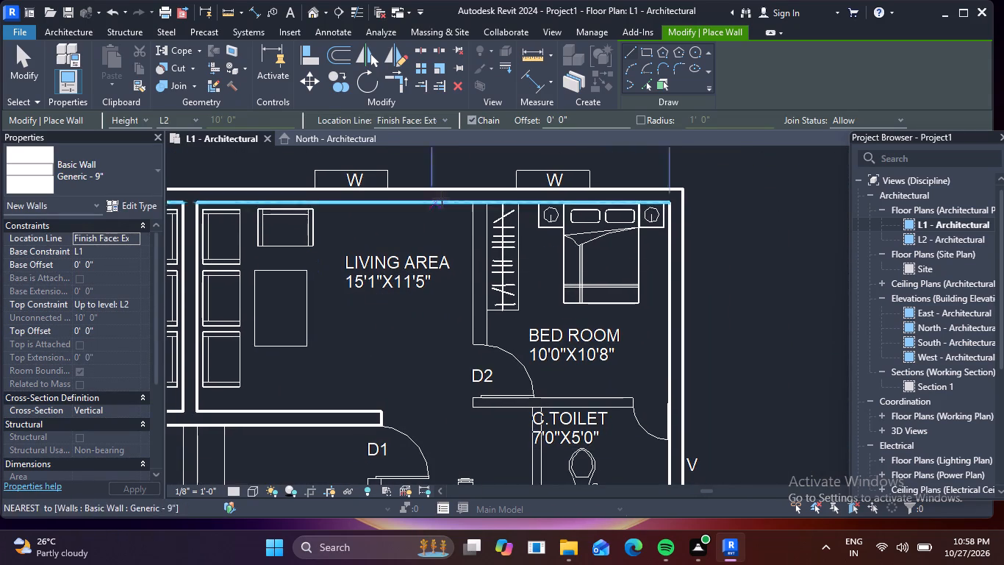
pyautogui.scroll(2, 485, 211)
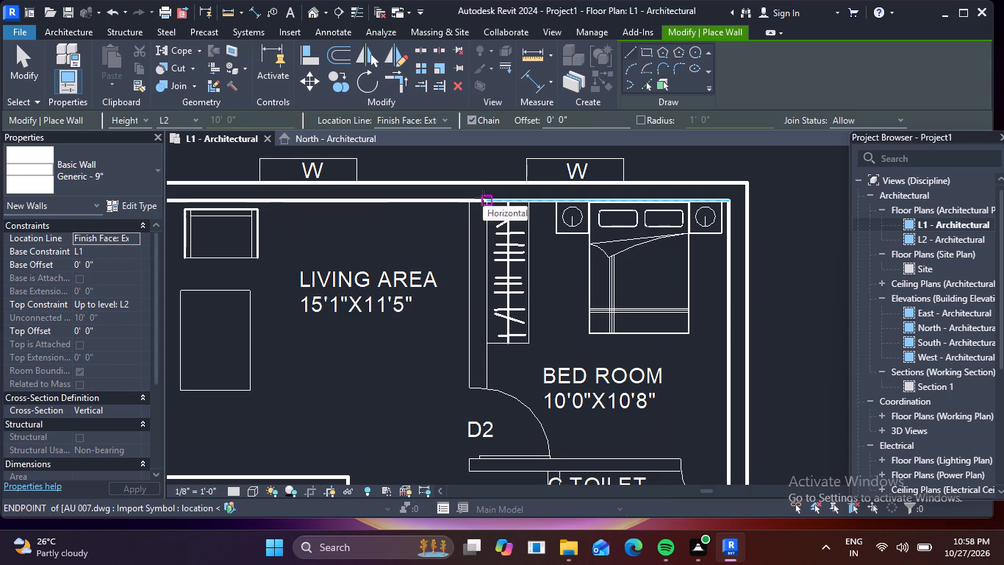
pyautogui.click(483, 198)
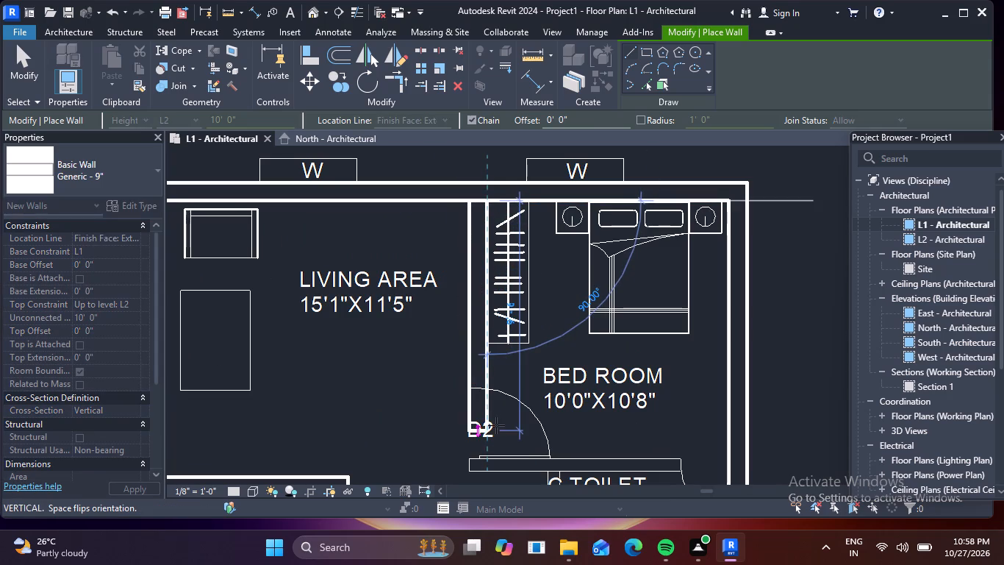
pyautogui.moveTo(490, 451); pyautogui.dragTo(470, 319, button='middle')
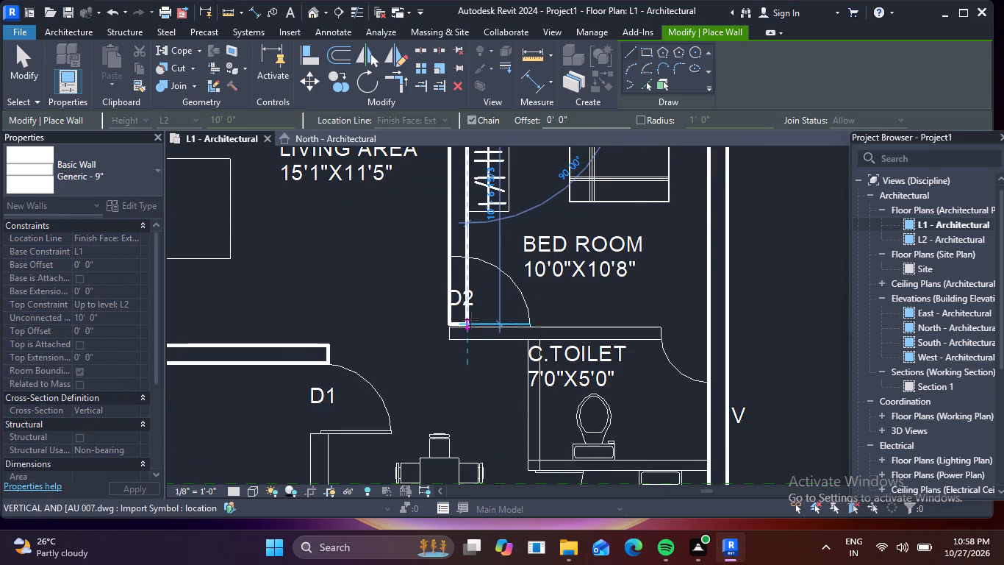
pyautogui.scroll(7, 470, 319)
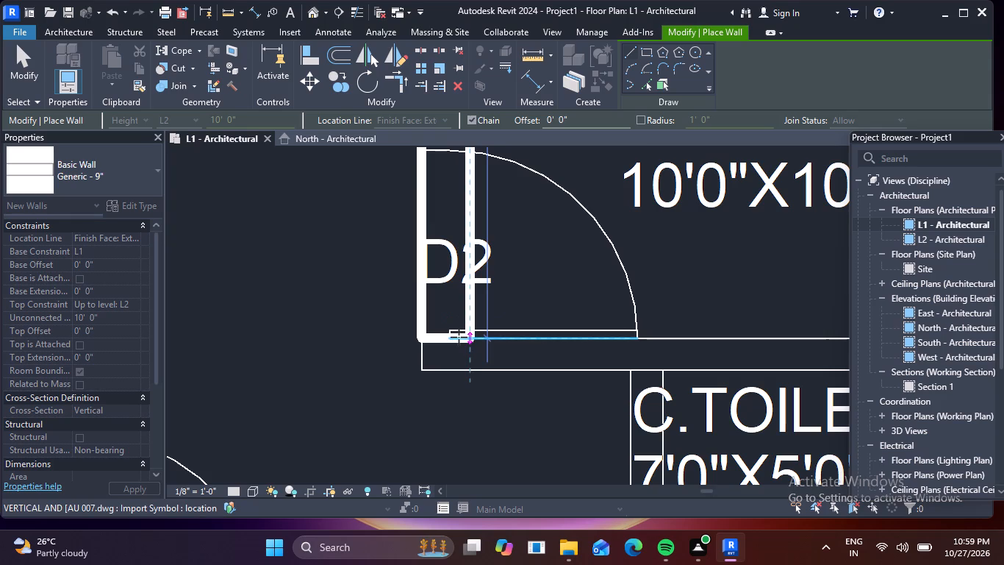
pyautogui.click(459, 337)
pyautogui.scroll(-2, 509, 341)
pyautogui.press('Escape')
# Draw a flipped Generic - 9" wall about 10'-8" long between the southeast bedroom and kitchen, from the south wall up to the toilet wall line.
pyautogui.scroll(-2, 513, 355)
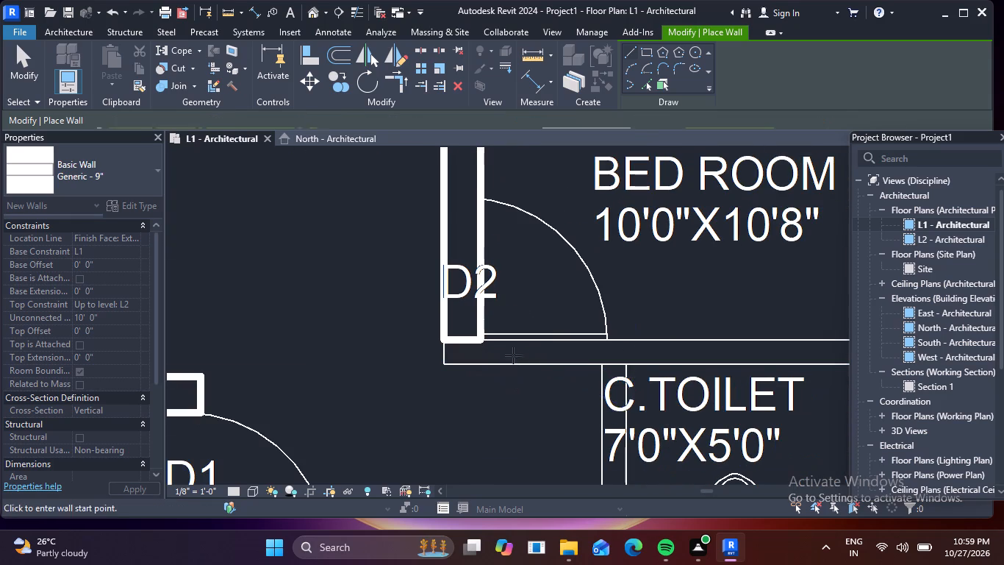
pyautogui.scroll(-5, 513, 355)
pyautogui.moveTo(553, 389); pyautogui.dragTo(540, 398, button='middle')
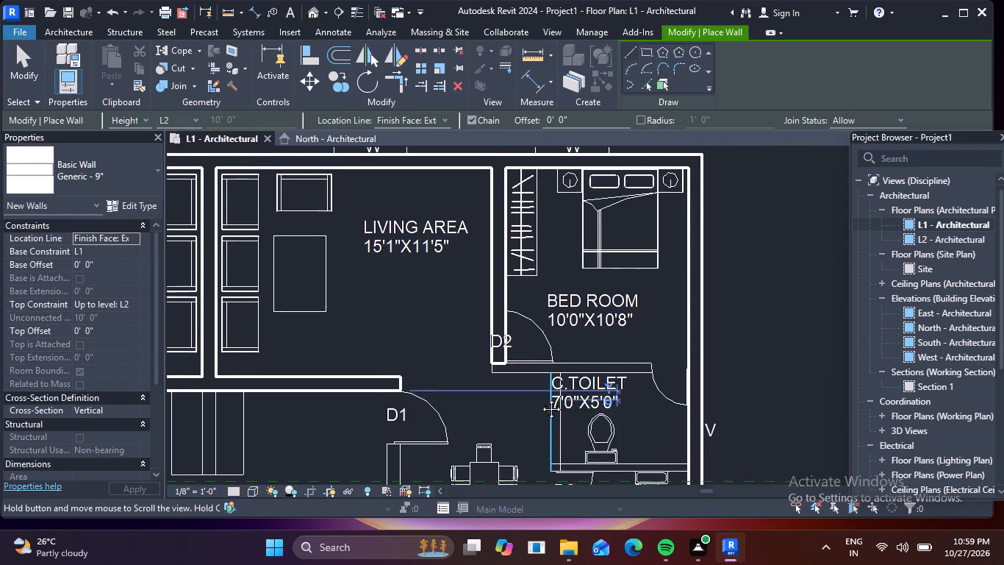
pyautogui.moveTo(540, 398); pyautogui.dragTo(587, 206, button='middle')
pyautogui.scroll(-2, 476, 288)
pyautogui.moveTo(459, 338); pyautogui.dragTo(487, 295, button='middle')
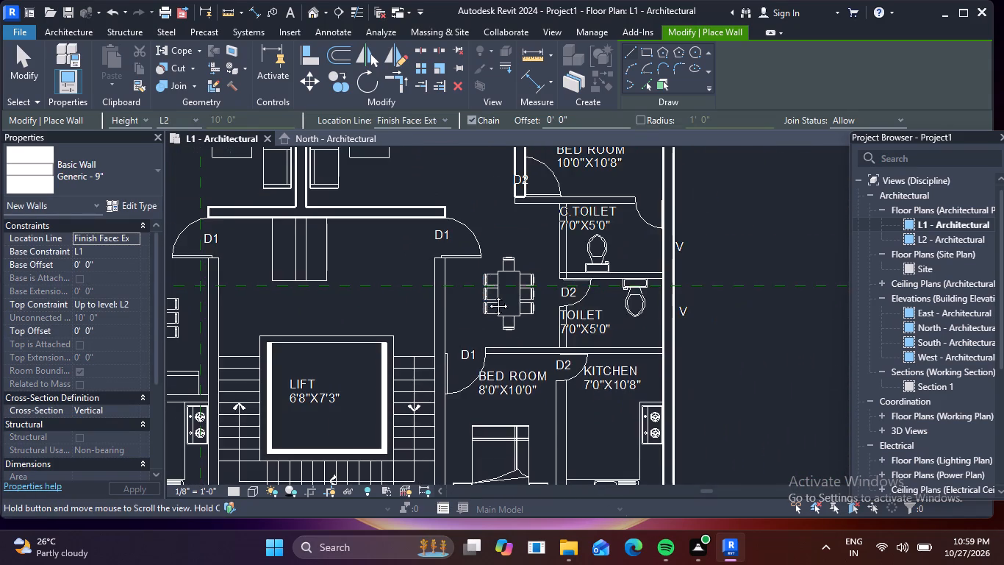
pyautogui.moveTo(487, 295); pyautogui.dragTo(542, 216, button='middle')
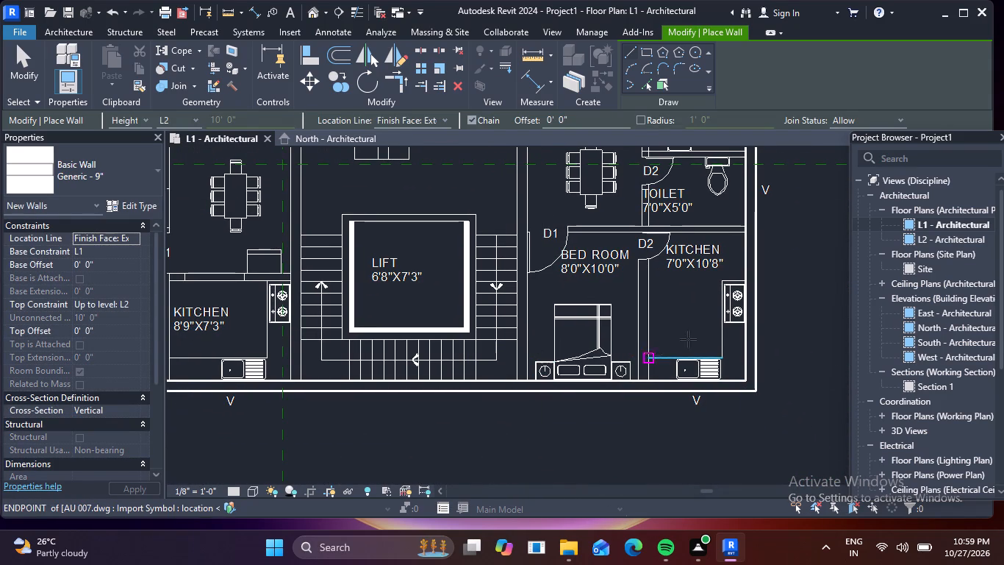
pyautogui.scroll(4, 636, 379)
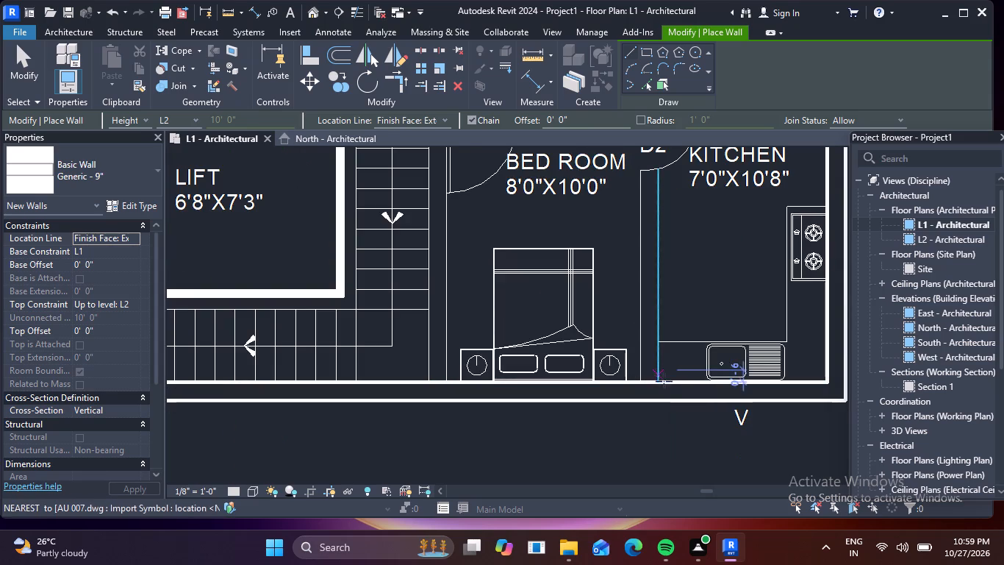
pyautogui.click(659, 382)
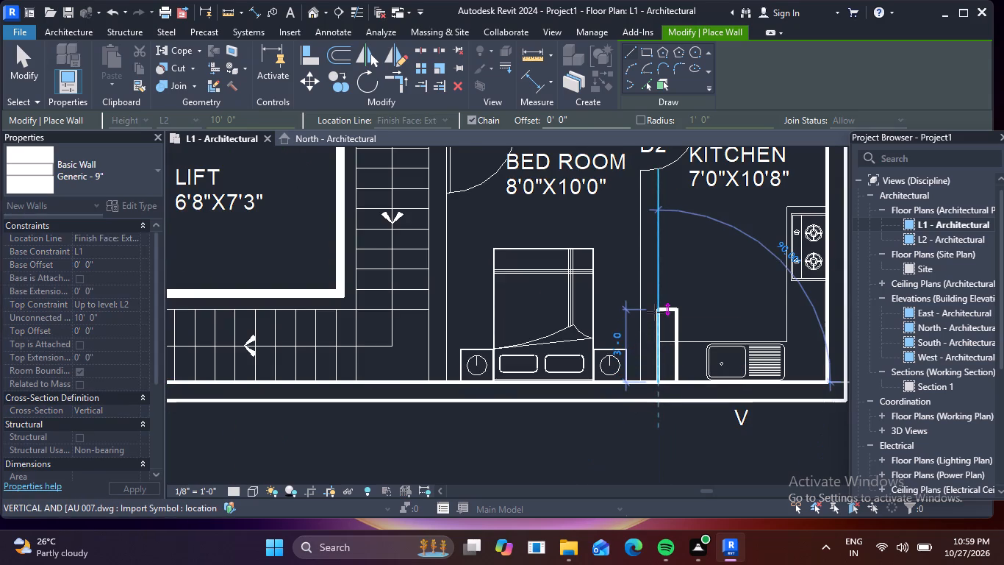
pyautogui.press('space')
pyautogui.moveTo(673, 200); pyautogui.dragTo(686, 355, button='middle')
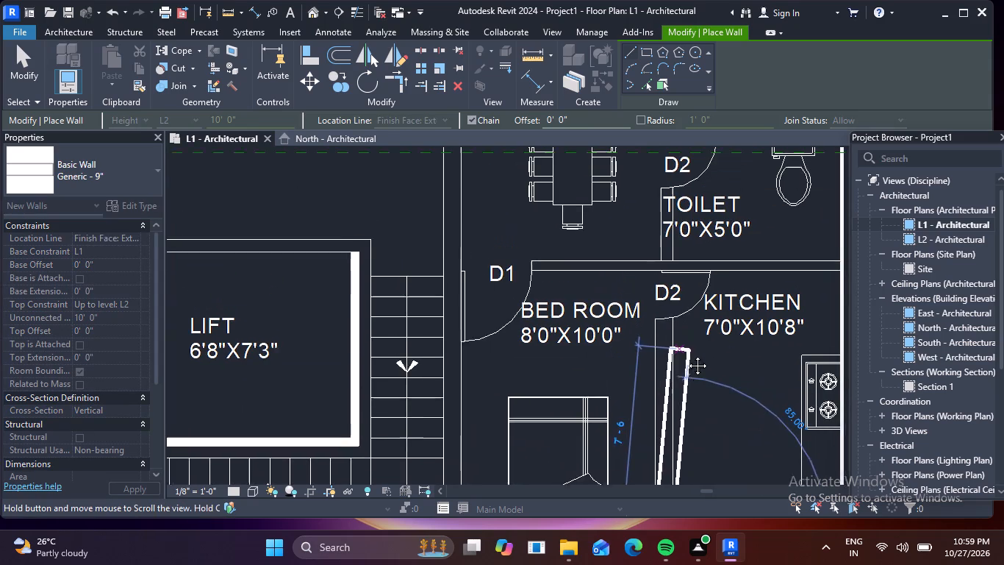
pyautogui.moveTo(686, 355); pyautogui.dragTo(685, 356, button='middle')
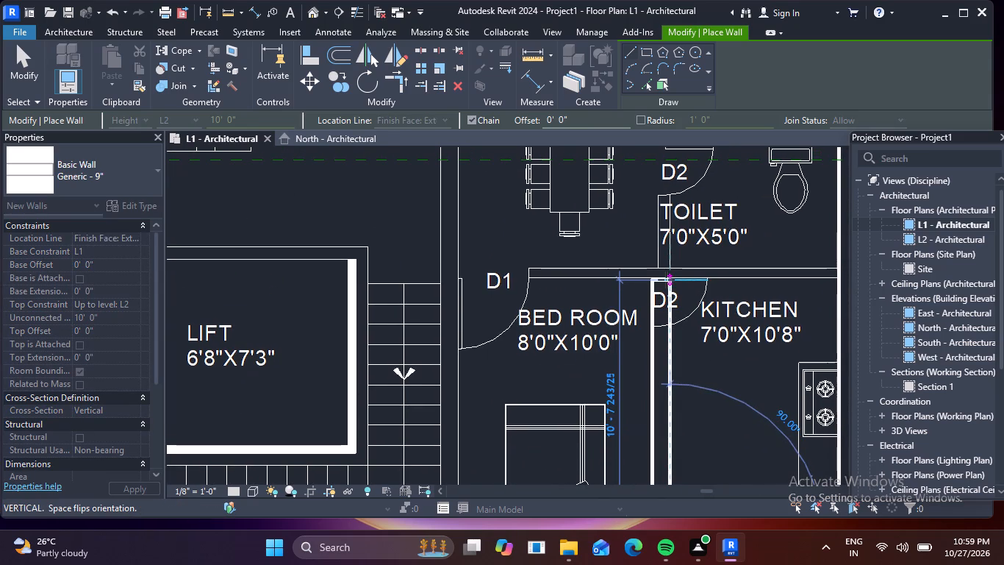
pyautogui.click(666, 280)
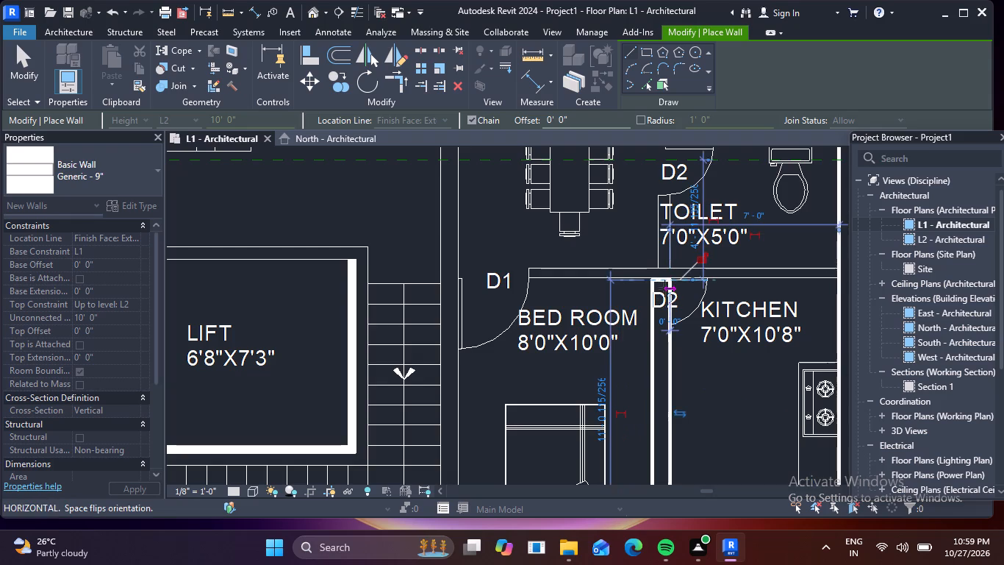
pyautogui.press('Escape')
# Draw the flipped Generic - 9" wall along the staircase's east side, from the south exterior wall up to the lobby's north wall.
pyautogui.scroll(-1, 558, 316)
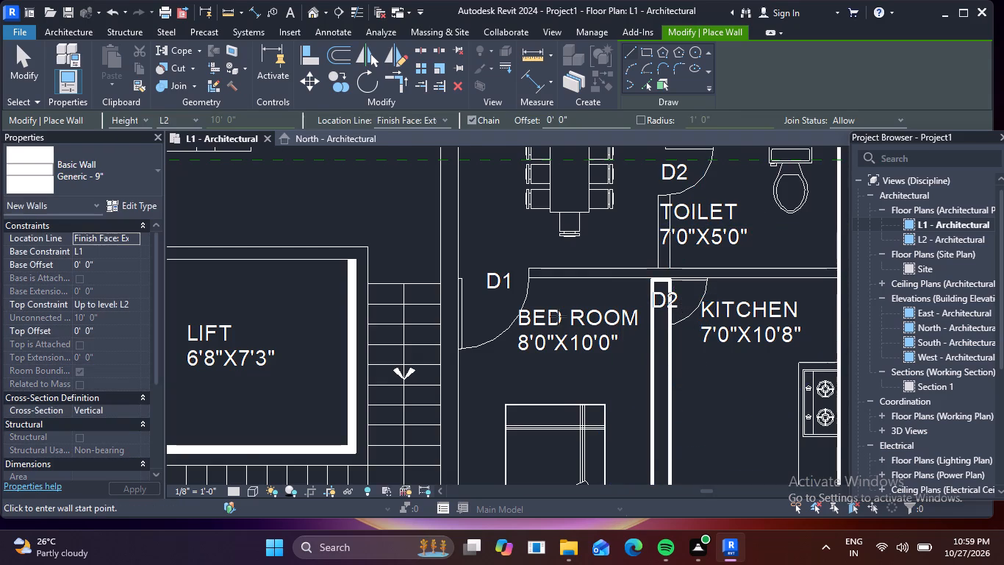
pyautogui.scroll(-2, 558, 316)
pyautogui.moveTo(541, 338); pyautogui.dragTo(551, 257, button='middle')
pyautogui.scroll(4, 520, 376)
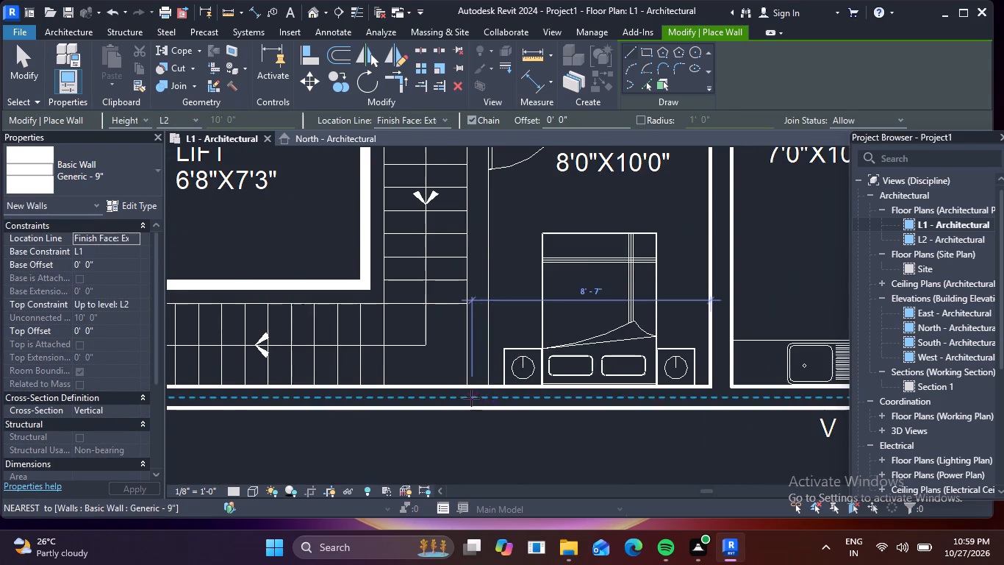
pyautogui.click(488, 383)
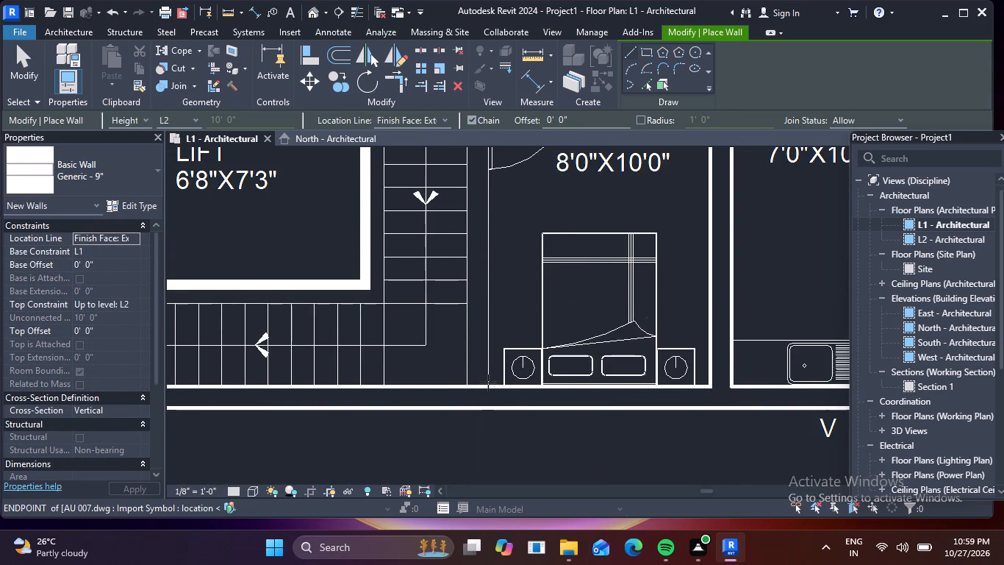
pyautogui.press('space')
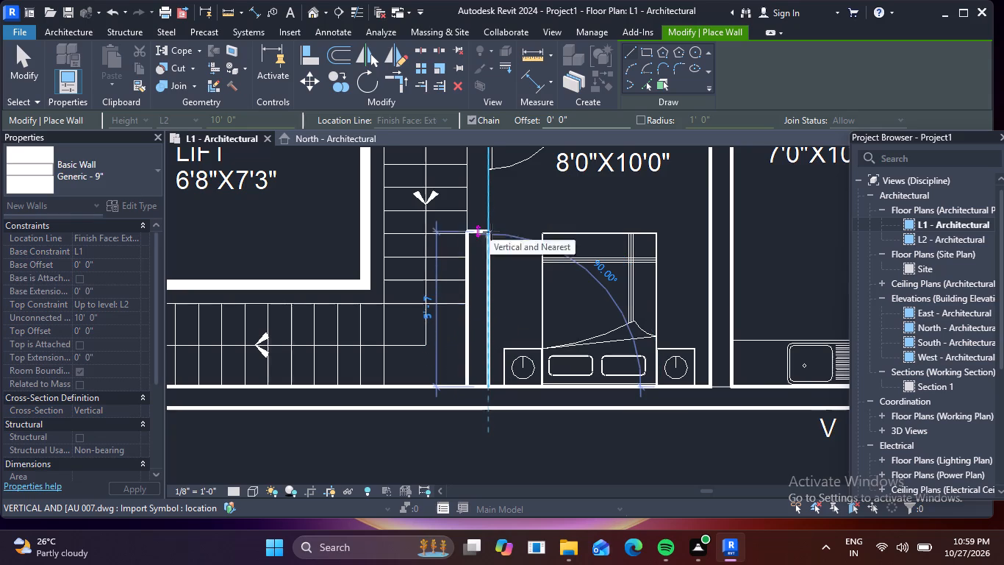
pyautogui.scroll(1, 494, 235)
pyautogui.moveTo(500, 262); pyautogui.dragTo(499, 445, button='middle')
pyautogui.scroll(-2, 488, 387)
pyautogui.moveTo(498, 308); pyautogui.dragTo(496, 443, button='middle')
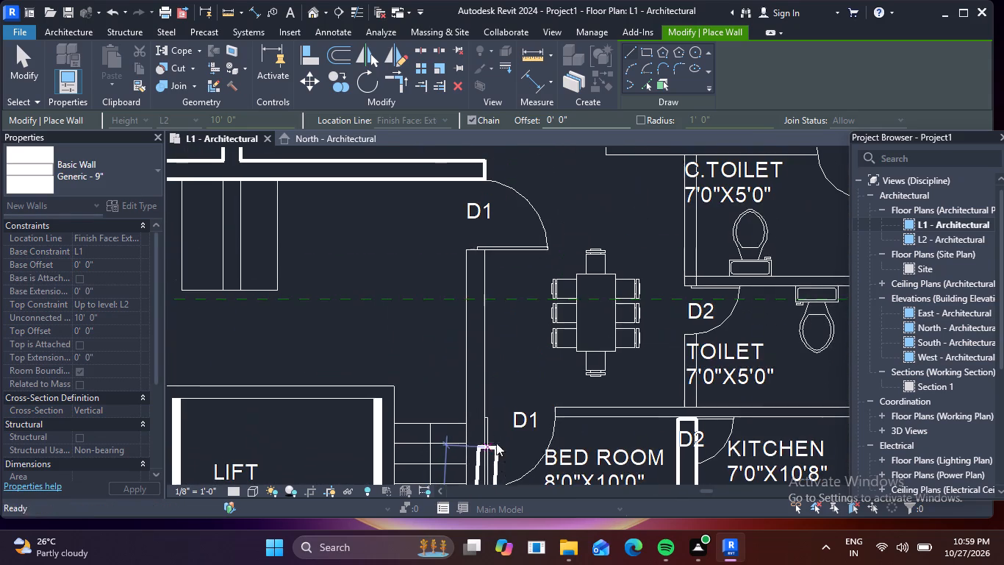
pyautogui.scroll(3, 484, 188)
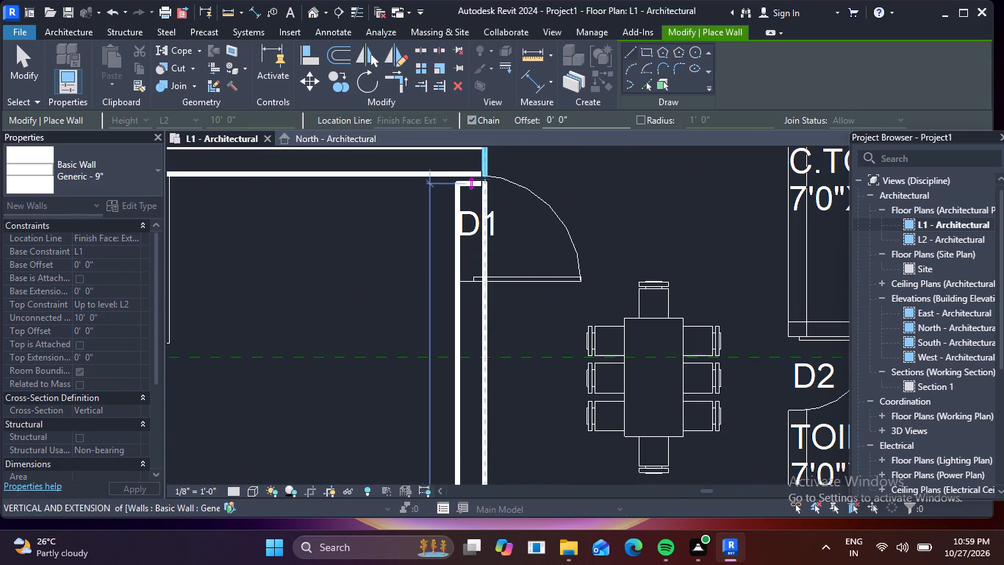
pyautogui.click(481, 175)
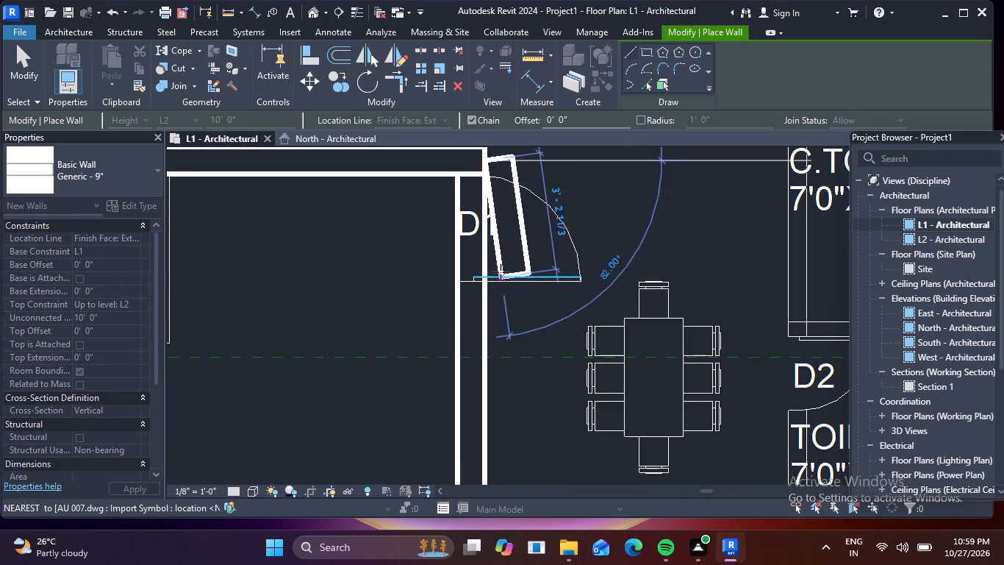
pyautogui.press('Escape')
# Draw the flipped Generic - 9" wall along the staircase's west side, from the south exterior wall up to the lobby's north wall.
pyautogui.scroll(-5, 501, 272)
pyautogui.scroll(-3, 461, 349)
pyautogui.moveTo(443, 365); pyautogui.dragTo(556, 305, button='middle')
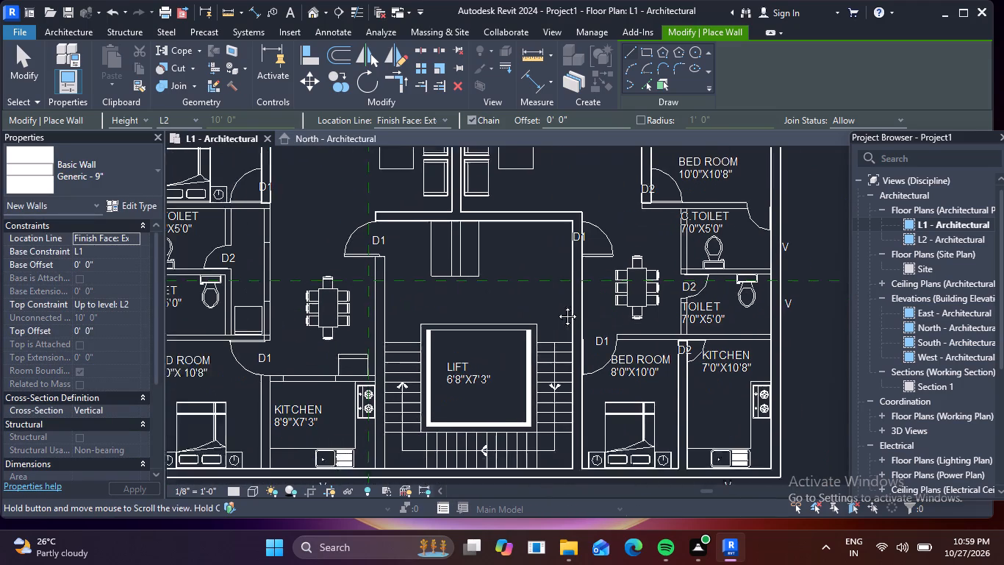
pyautogui.moveTo(556, 305); pyautogui.dragTo(564, 298, button='middle')
pyautogui.scroll(4, 415, 446)
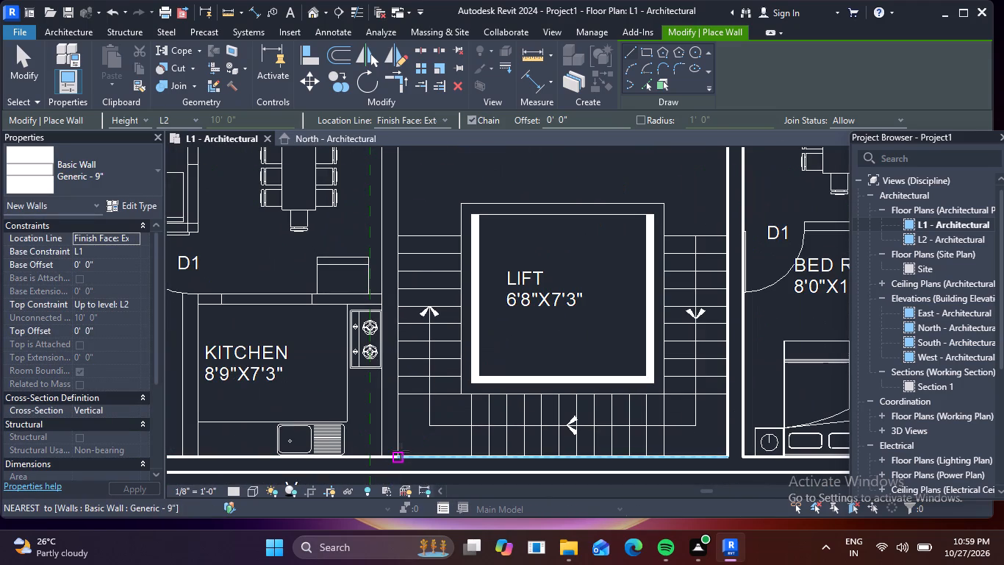
pyautogui.click(398, 457)
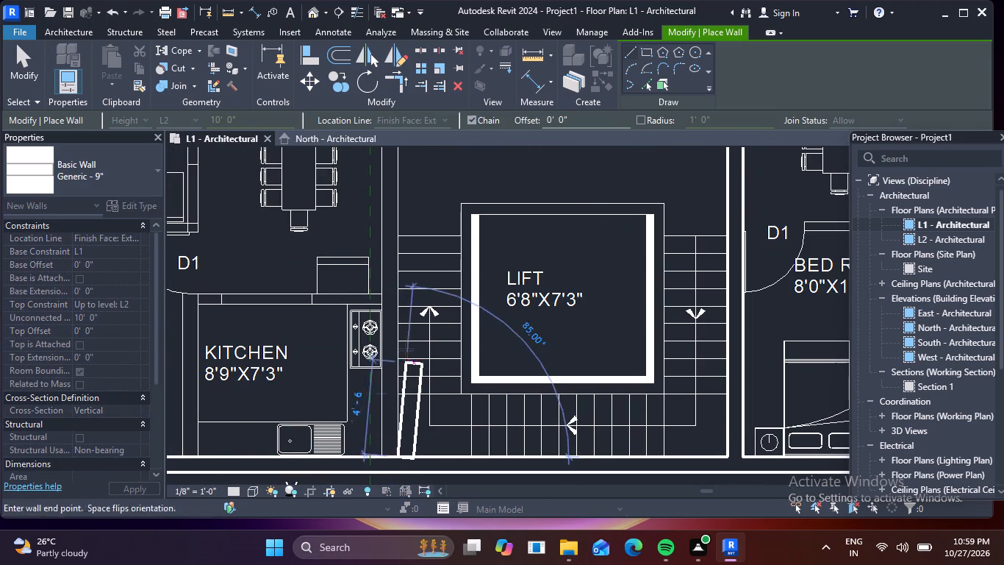
pyautogui.press('space')
pyautogui.scroll(-4, 405, 320)
pyautogui.moveTo(414, 321); pyautogui.dragTo(423, 373, button='middle')
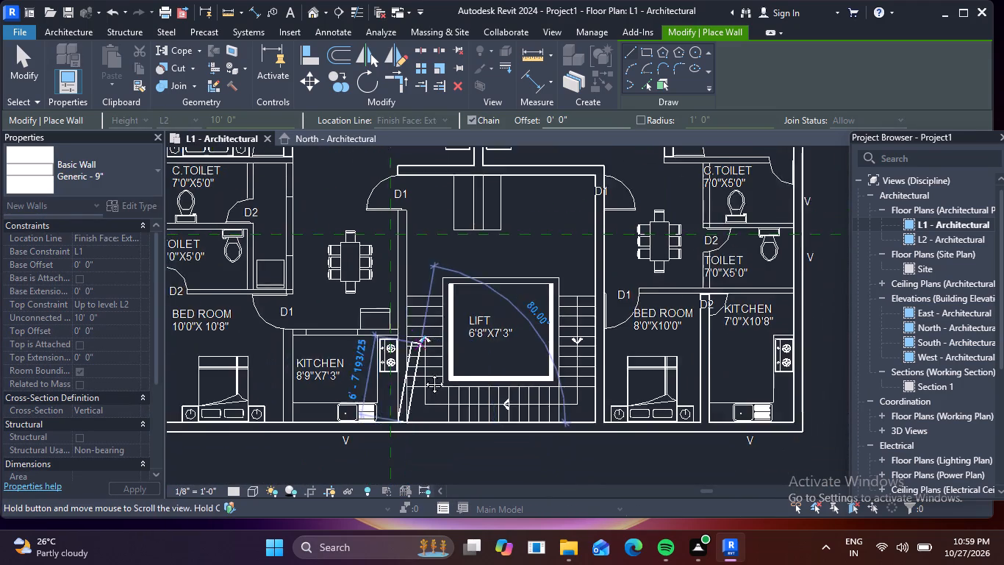
pyautogui.moveTo(423, 373); pyautogui.dragTo(421, 448, button='middle')
pyautogui.scroll(4, 409, 280)
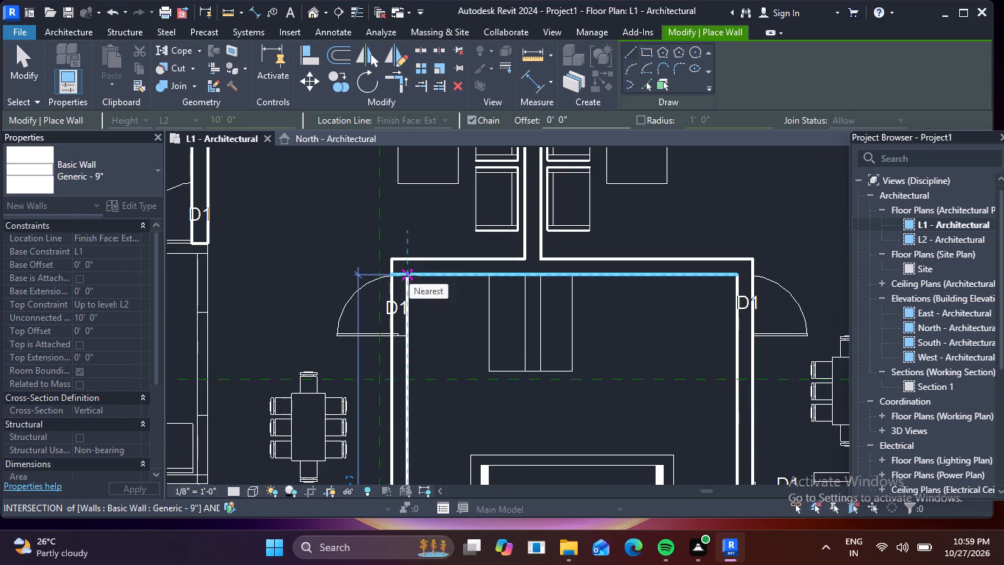
pyautogui.click(409, 276)
pyautogui.press('Escape')
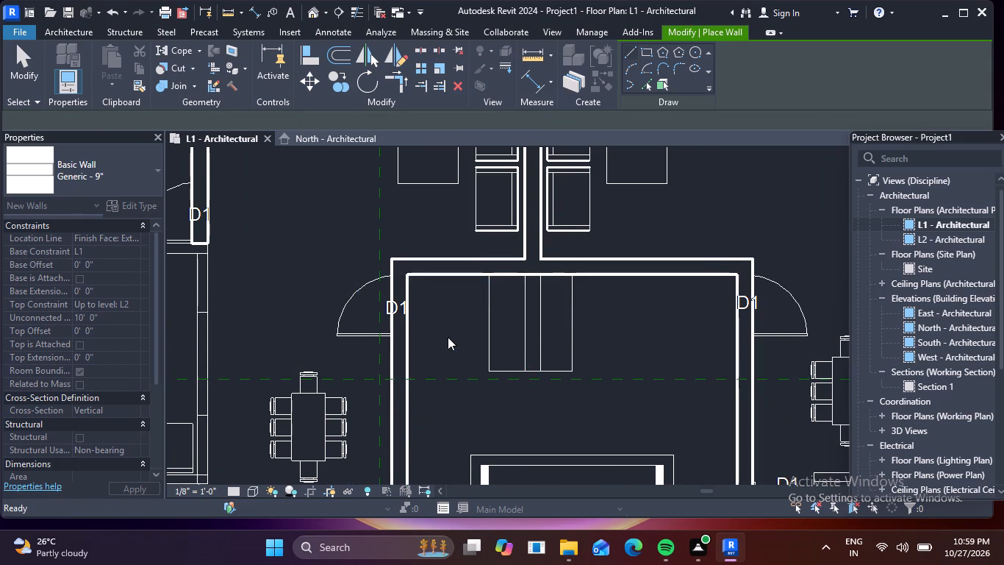
# Draw a flipped Generic - 9" wall between the southwest bedroom and kitchen, from the south exterior wall up to the toilet wall line.
pyautogui.scroll(-4, 448, 337)
pyautogui.scroll(-1, 531, 350)
pyautogui.moveTo(474, 411); pyautogui.dragTo(554, 282, button='middle')
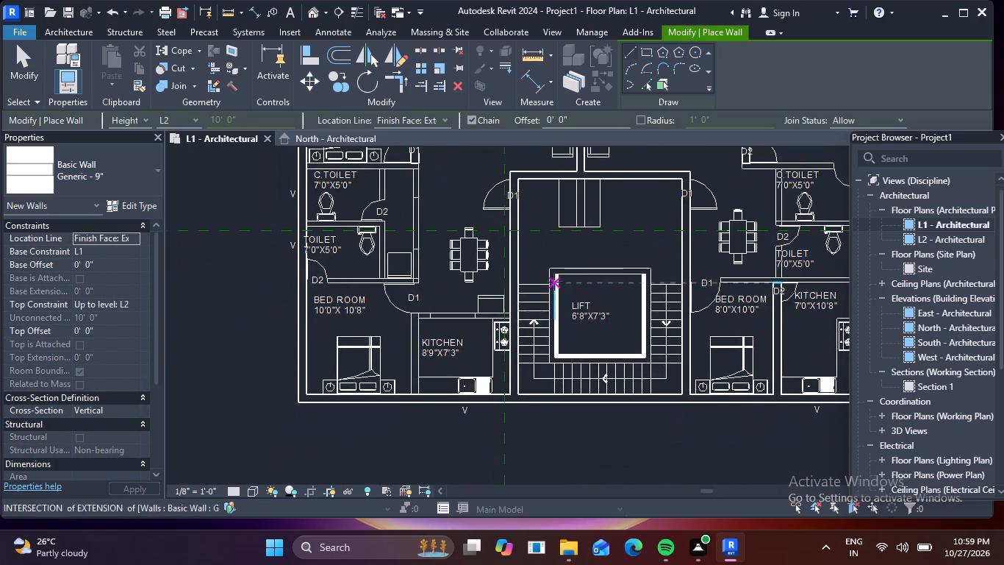
pyautogui.scroll(3, 420, 404)
pyautogui.moveTo(431, 419); pyautogui.dragTo(429, 471, button='middle')
pyautogui.scroll(4, 411, 441)
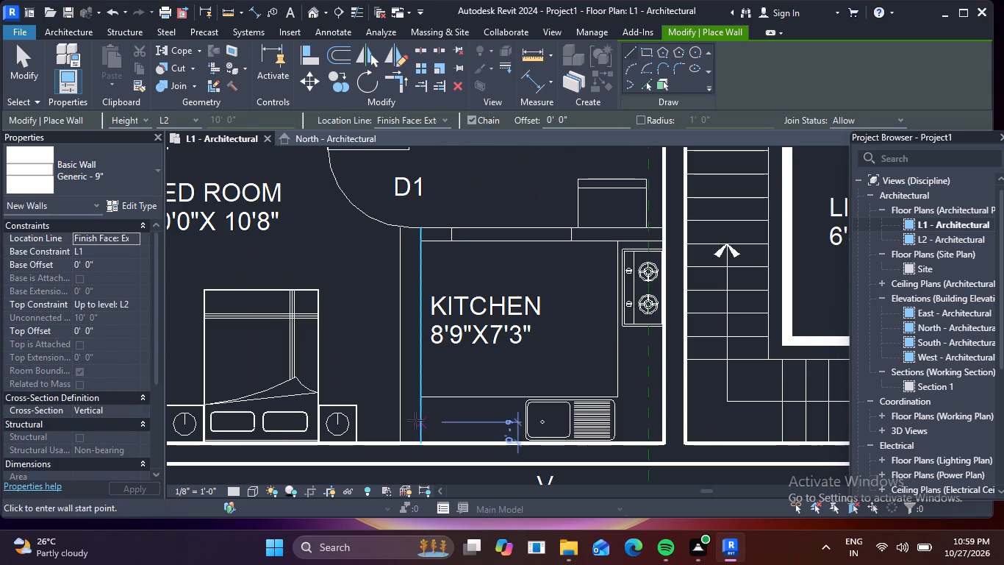
pyautogui.click(420, 443)
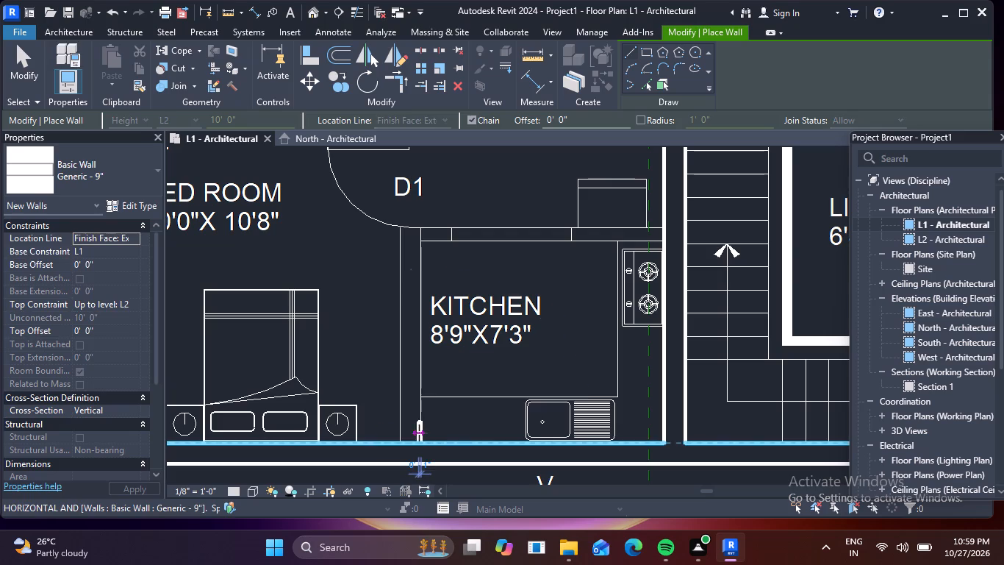
pyautogui.press('space')
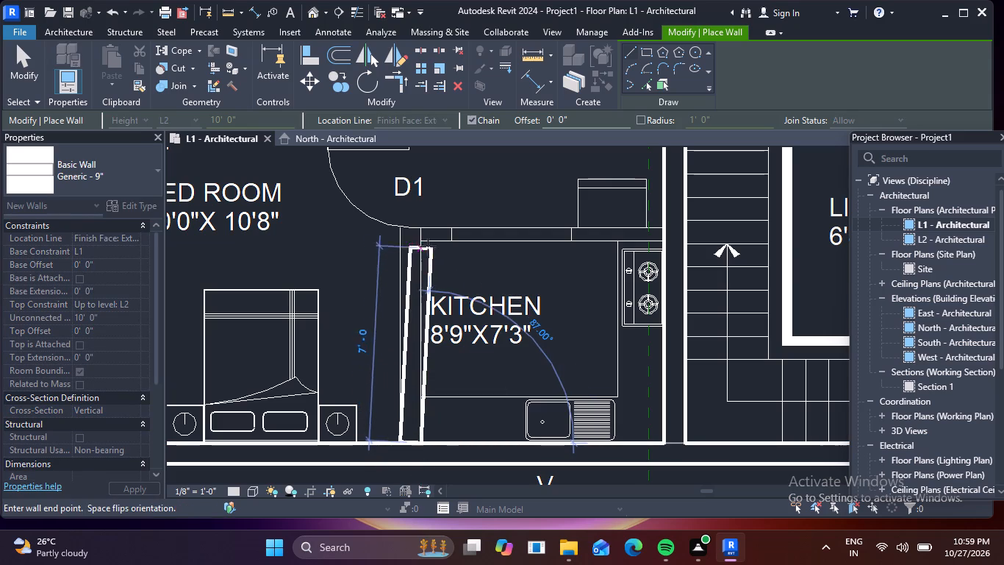
pyautogui.moveTo(423, 207); pyautogui.dragTo(423, 296, button='middle')
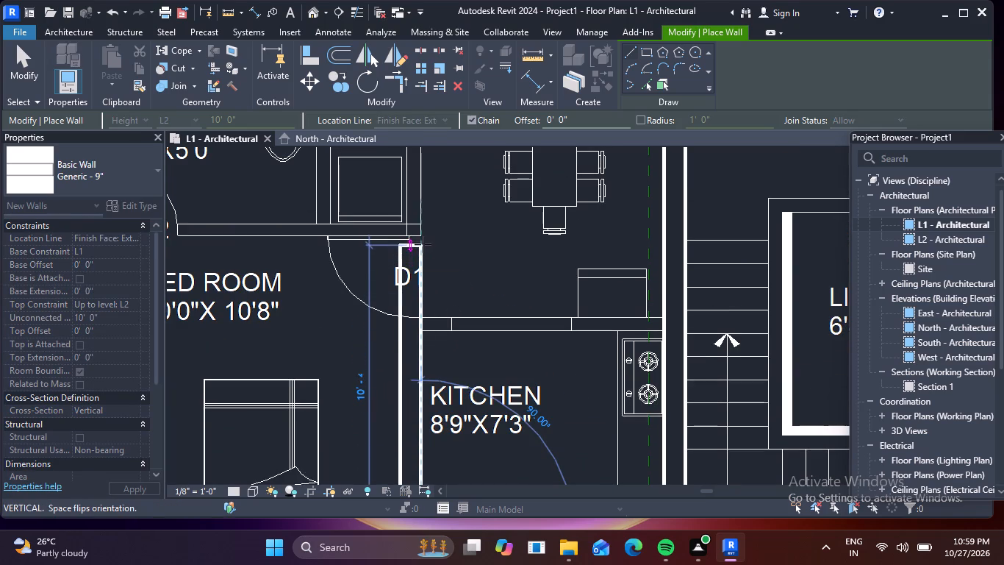
pyautogui.click(423, 241)
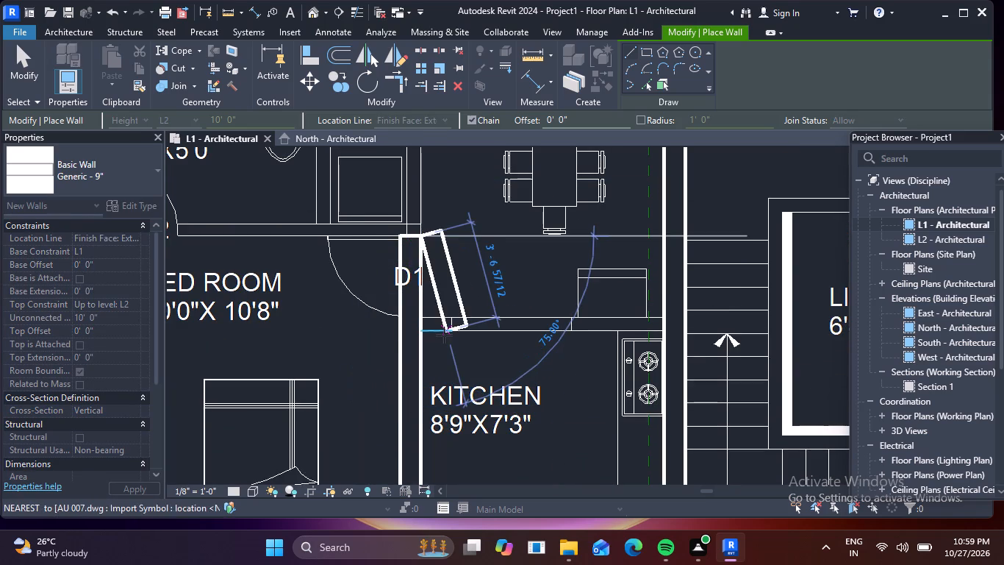
pyautogui.press('Escape')
# Examine the bedroom, toilet and kitchen areas of both apartments for partition walls still undrawn.
pyautogui.scroll(-5, 488, 349)
pyautogui.moveTo(545, 368); pyautogui.dragTo(543, 368, button='middle')
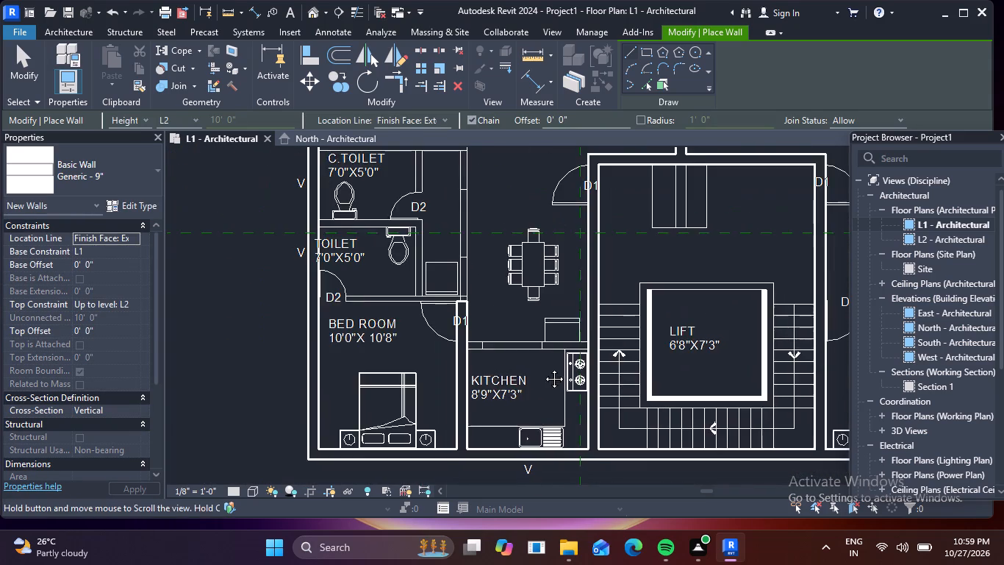
pyautogui.moveTo(543, 368); pyautogui.dragTo(196, 438, button='middle')
pyautogui.middleClick(196, 438)
pyautogui.moveTo(519, 471); pyautogui.dragTo(467, 358, button='middle')
pyautogui.moveTo(466, 360); pyautogui.dragTo(395, 437, button='middle')
pyautogui.middleClick(395, 437)
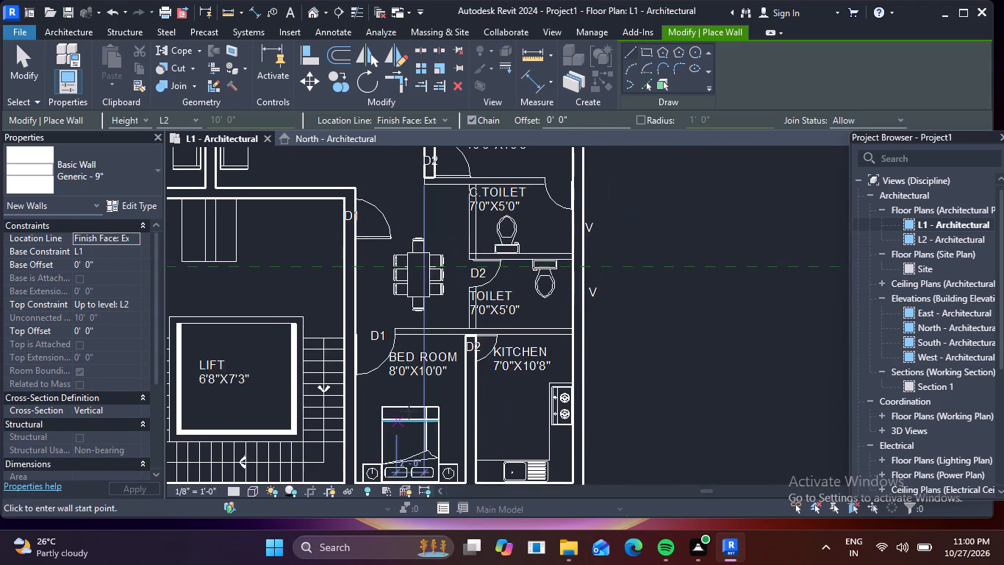
pyautogui.scroll(2, 457, 351)
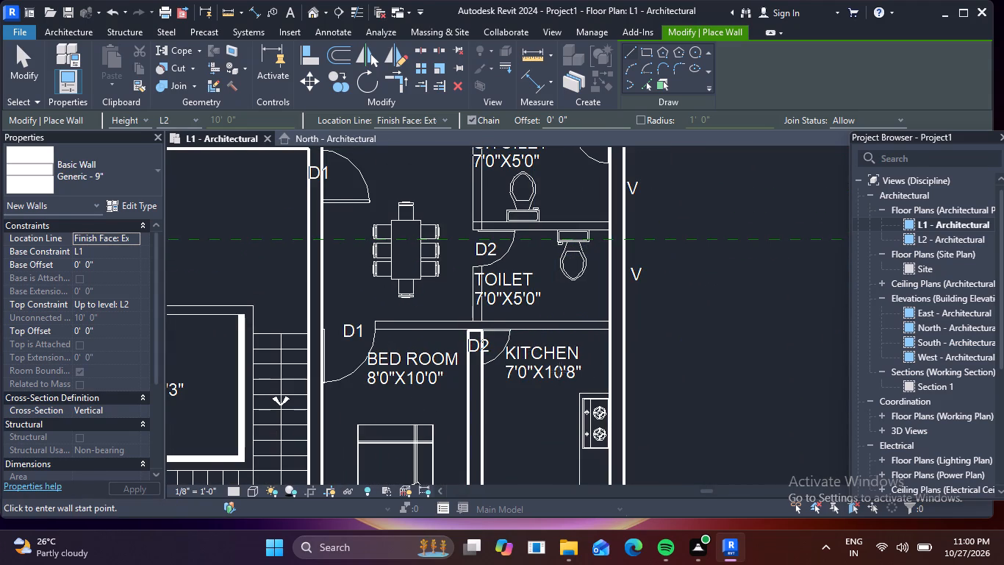
pyautogui.scroll(-6, 550, 387)
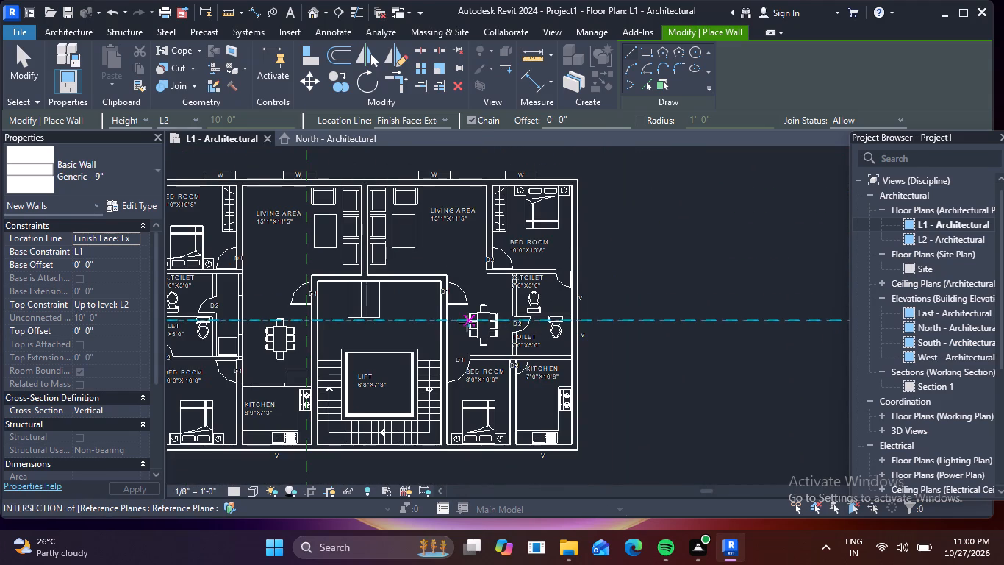
pyautogui.moveTo(472, 326); pyautogui.dragTo(620, 320, button='middle')
pyautogui.scroll(4, 391, 363)
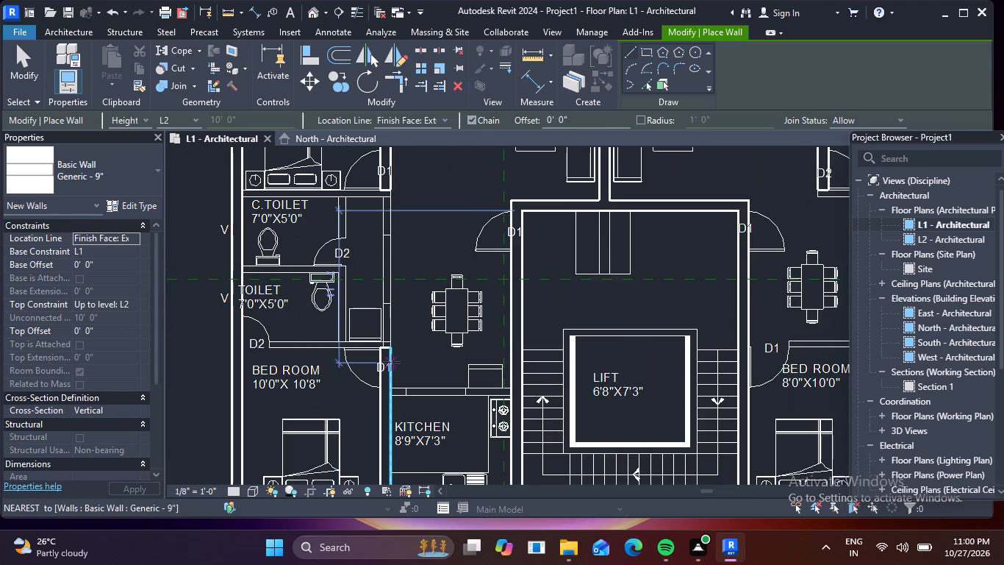
pyautogui.scroll(-3, 442, 321)
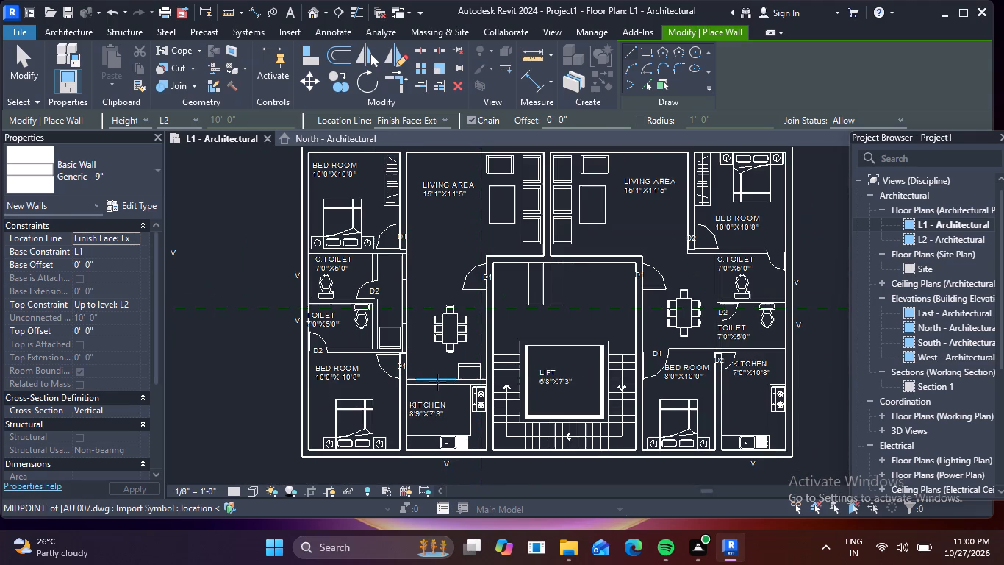
pyautogui.moveTo(453, 338); pyautogui.dragTo(431, 424, button='middle')
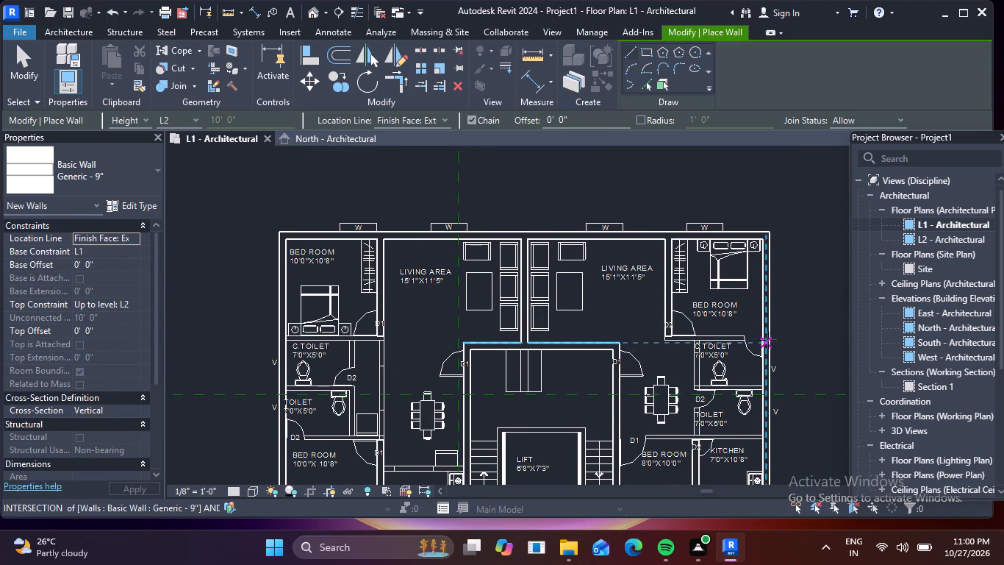
# Draw a Generic - 6" wall between the northwest bedroom and C.Toilet, from the west exterior wall to the living area wall's end.
pyautogui.click(154, 170)
pyautogui.scroll(1, 121, 272)
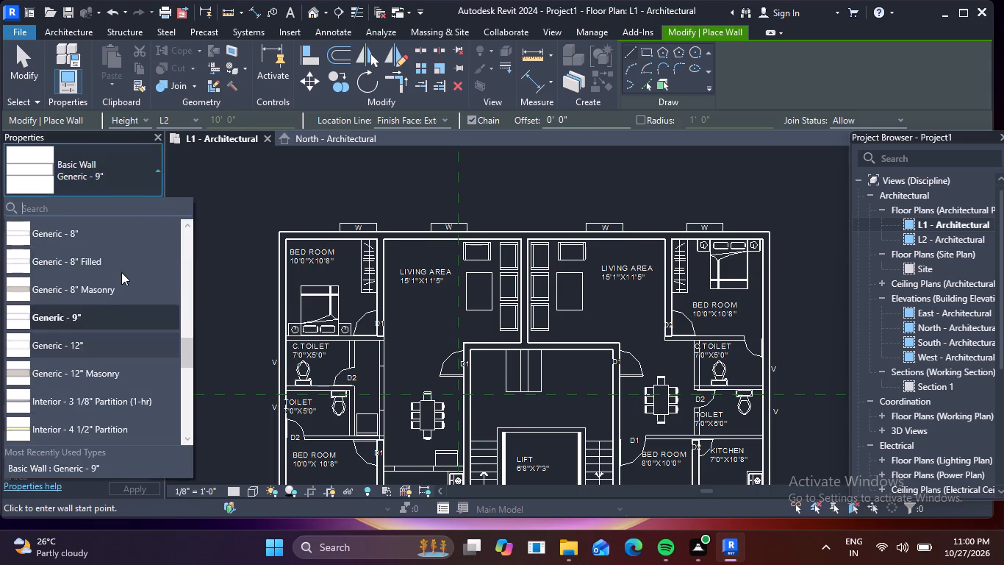
pyautogui.scroll(1, 121, 272)
pyautogui.click(96, 267)
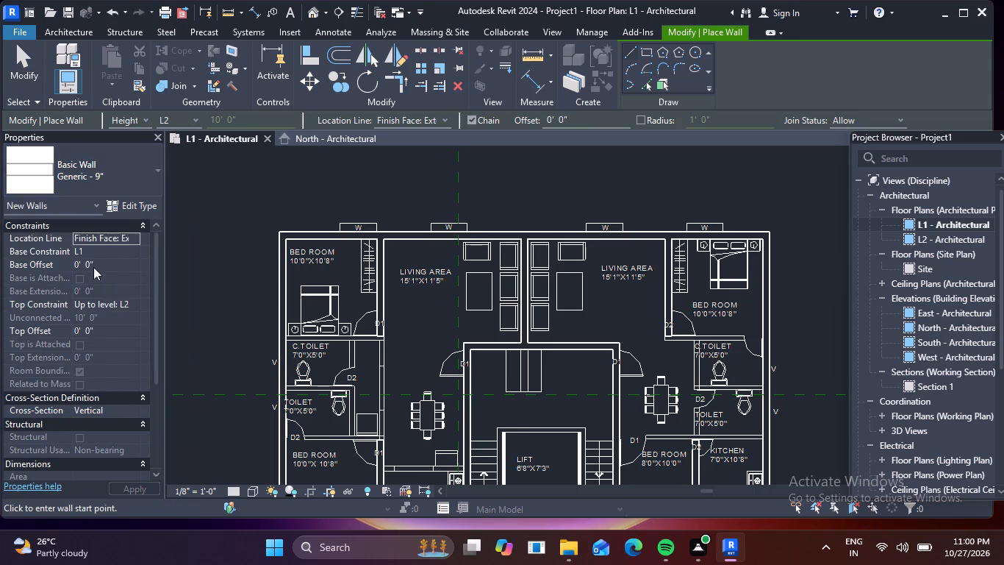
pyautogui.scroll(3, 374, 246)
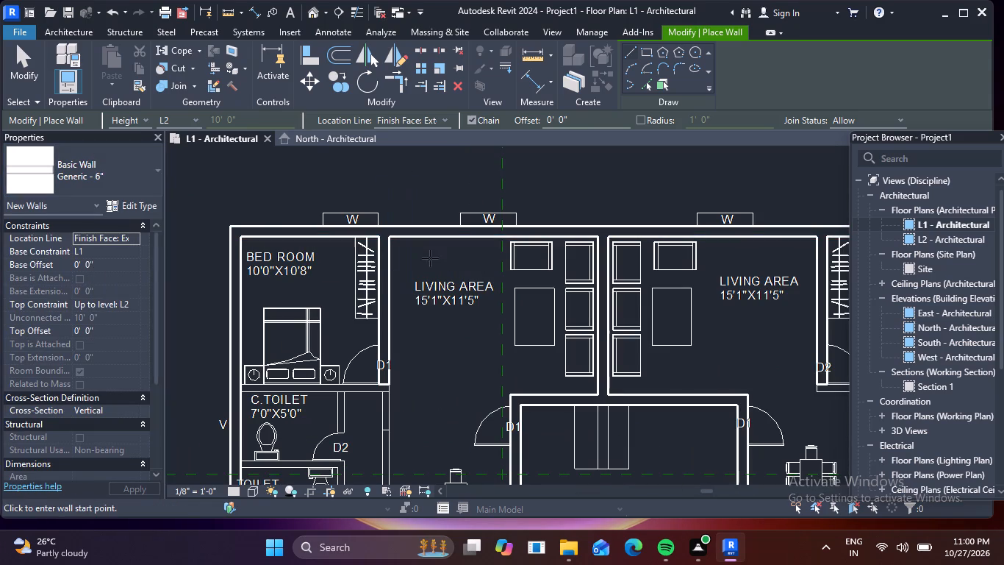
pyautogui.scroll(1, 405, 394)
pyautogui.moveTo(405, 394); pyautogui.dragTo(409, 339, button='middle')
pyautogui.scroll(4, 262, 355)
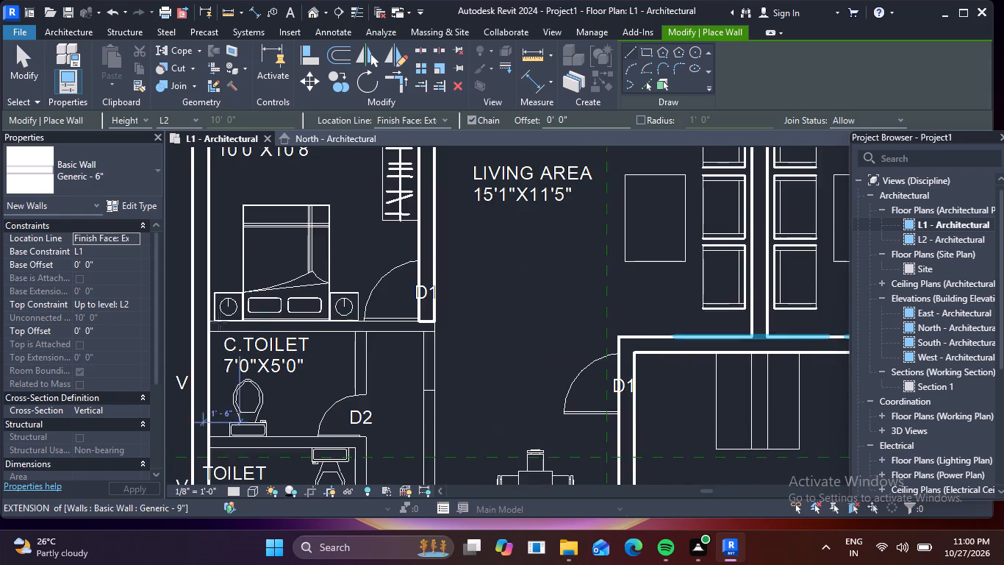
pyautogui.click(203, 316)
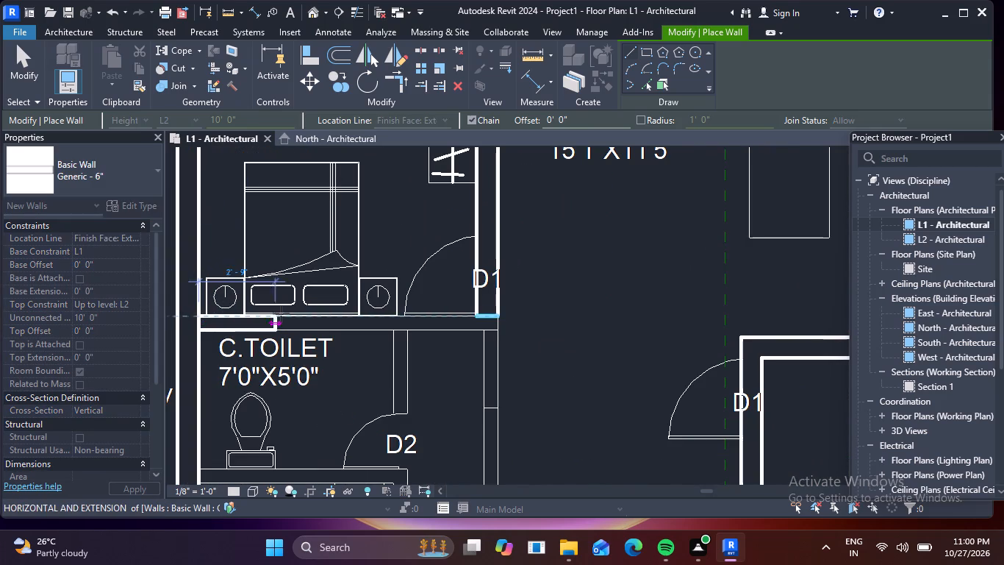
pyautogui.click(499, 316)
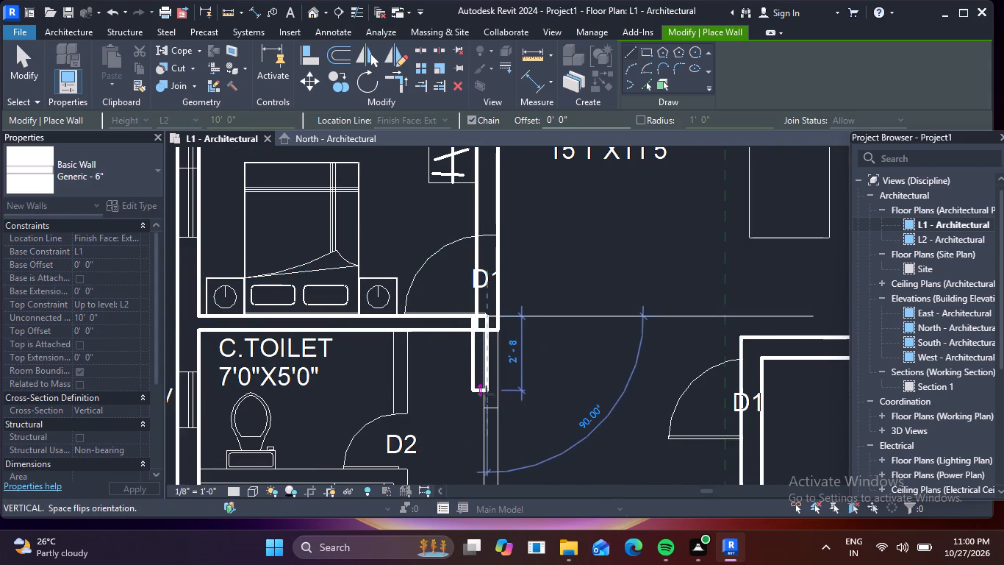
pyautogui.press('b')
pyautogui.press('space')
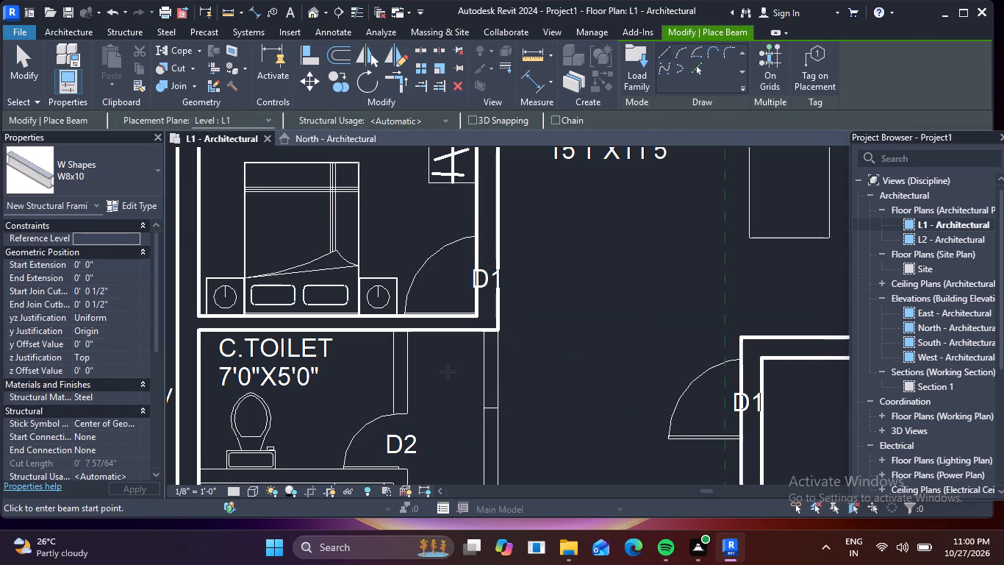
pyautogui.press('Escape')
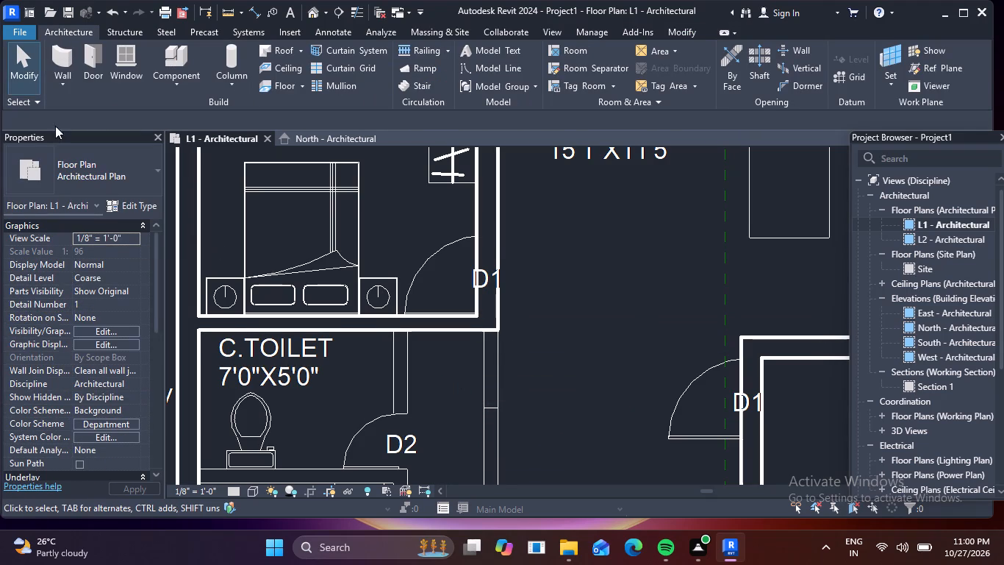
# Draw a vertical Generic - 6" wall beside the west dining area, from the C.Toilet's north wall down to the southwest bedroom wall.
pyautogui.click(54, 74)
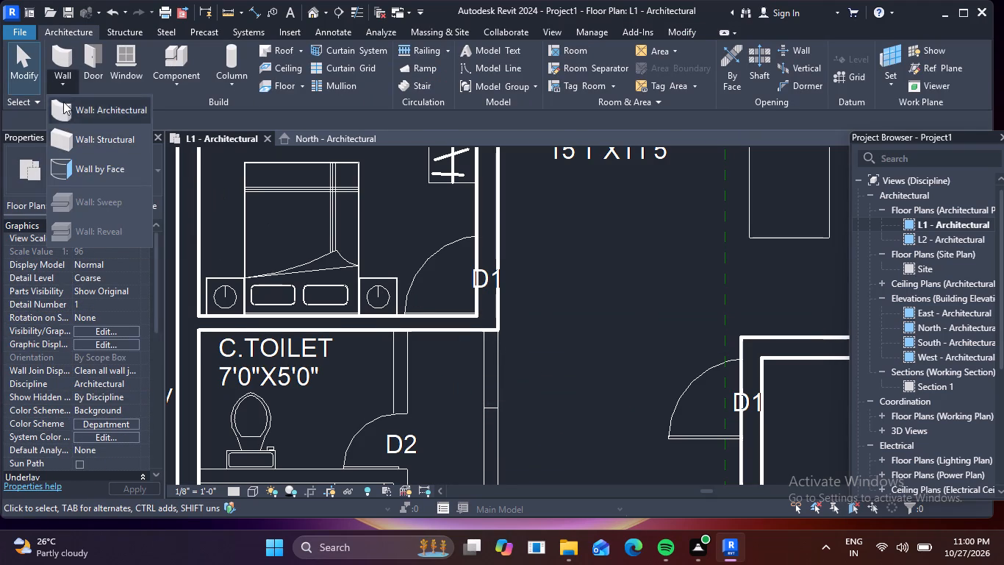
pyautogui.click(64, 58)
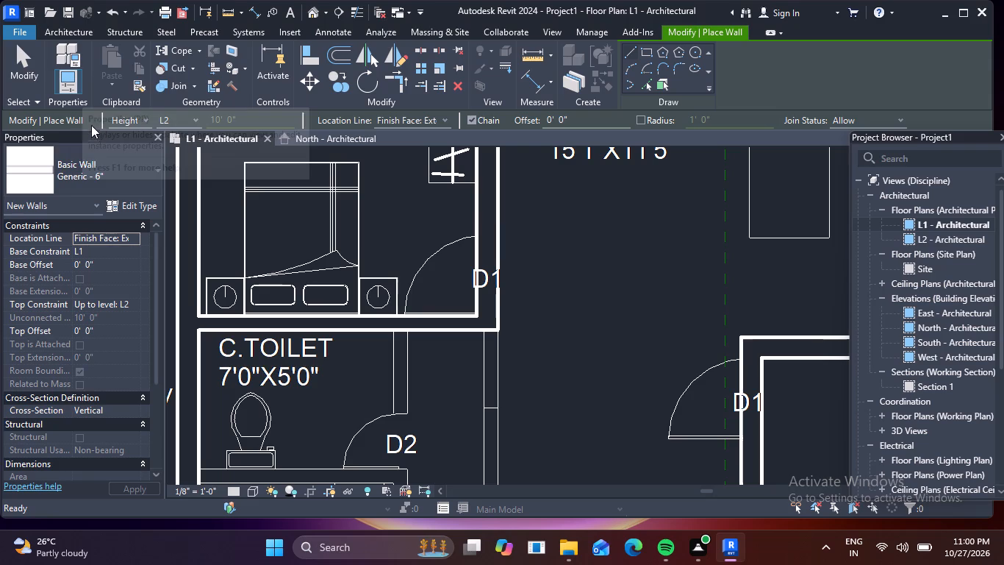
pyautogui.click(496, 332)
pyautogui.moveTo(507, 468); pyautogui.dragTo(456, 301, button='middle')
pyautogui.scroll(-1, 450, 298)
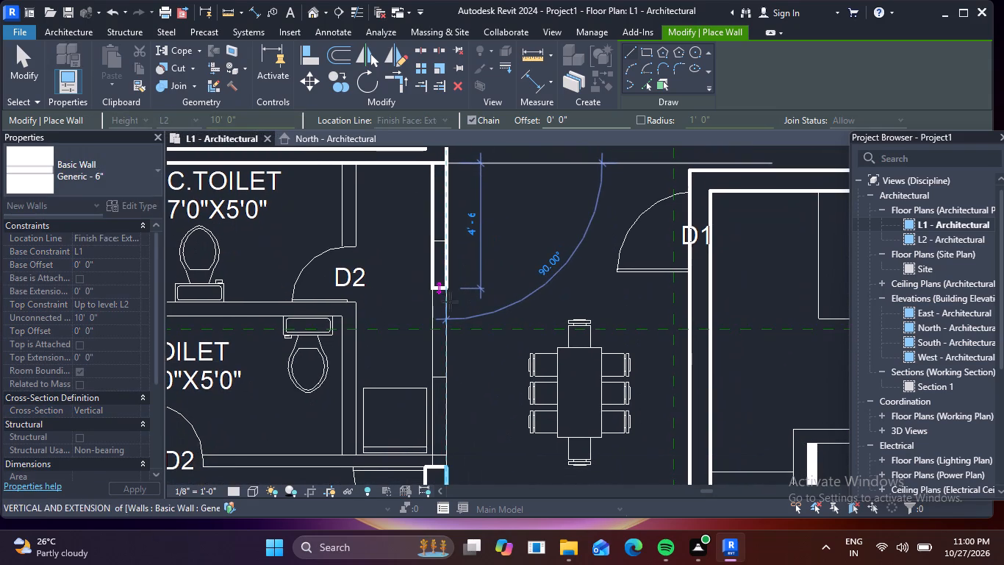
pyautogui.scroll(-1, 450, 302)
pyautogui.moveTo(458, 391); pyautogui.dragTo(446, 316, button='middle')
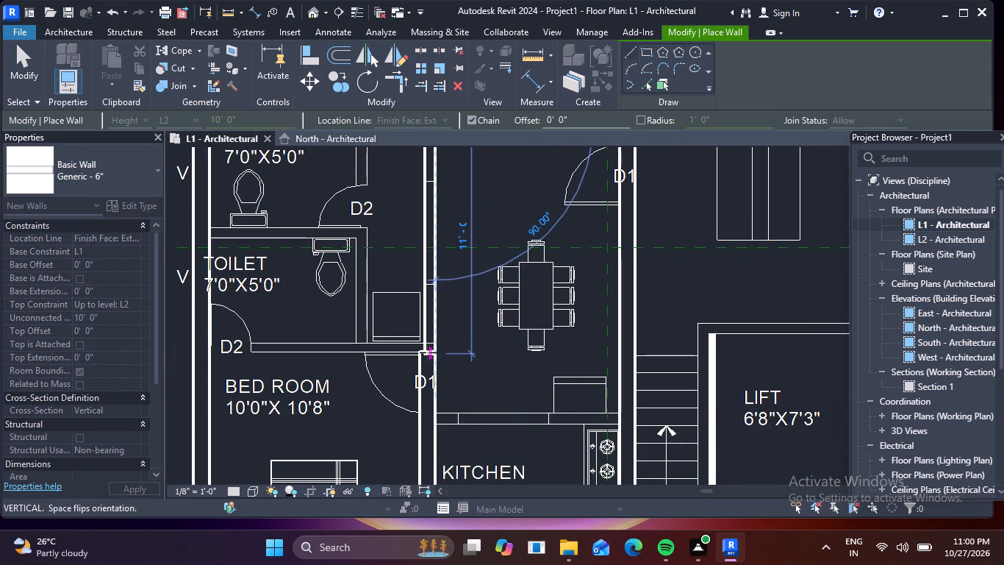
pyautogui.scroll(4, 428, 352)
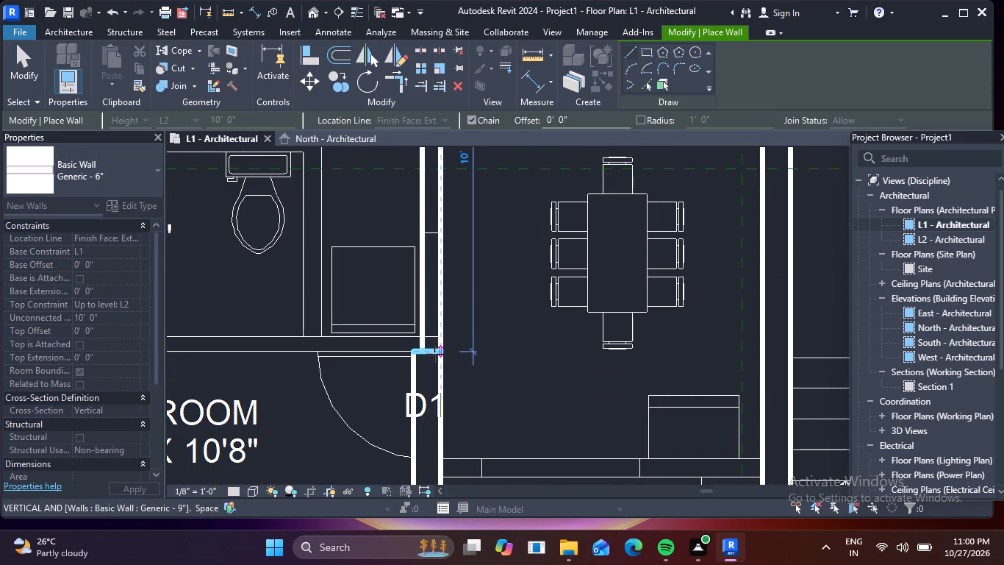
pyautogui.click(435, 354)
# Continue the Generic - 6" wall between the toilet and southwest bedroom to the west exterior wall, and end the chain.
pyautogui.moveTo(261, 360); pyautogui.dragTo(569, 353, button='middle')
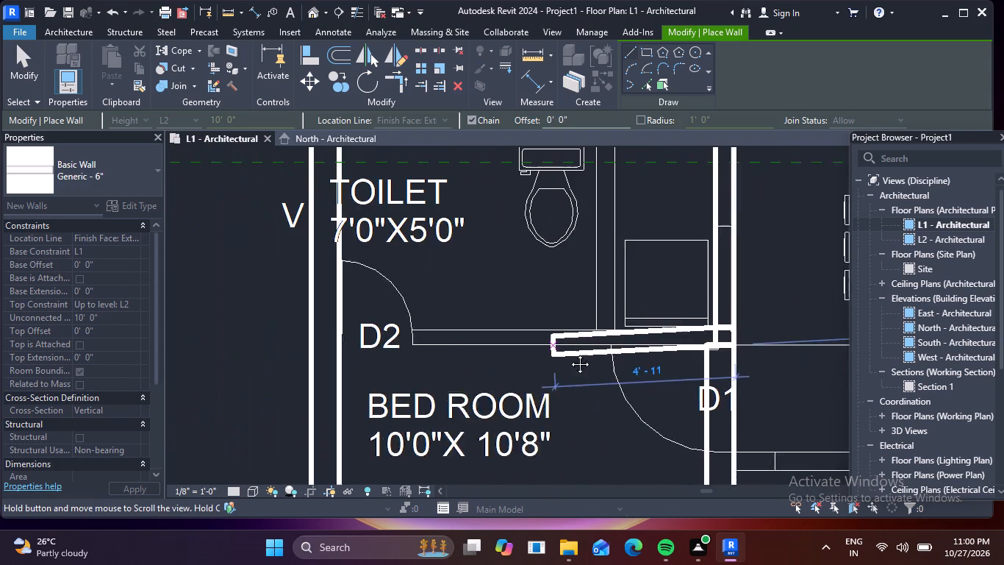
pyautogui.moveTo(569, 353); pyautogui.dragTo(585, 352, button='middle')
pyautogui.click(373, 345)
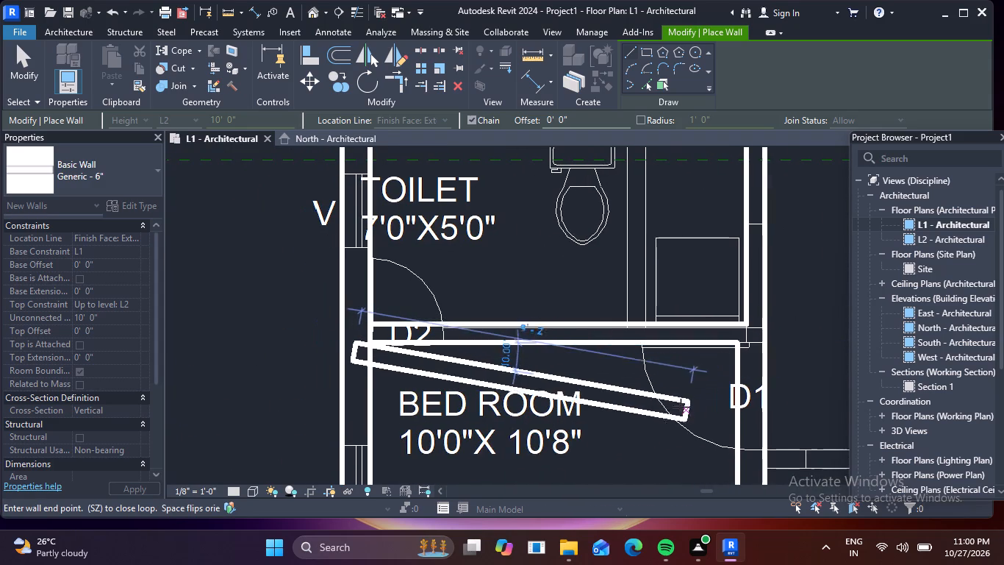
pyautogui.press('Escape')
pyautogui.scroll(-4, 603, 399)
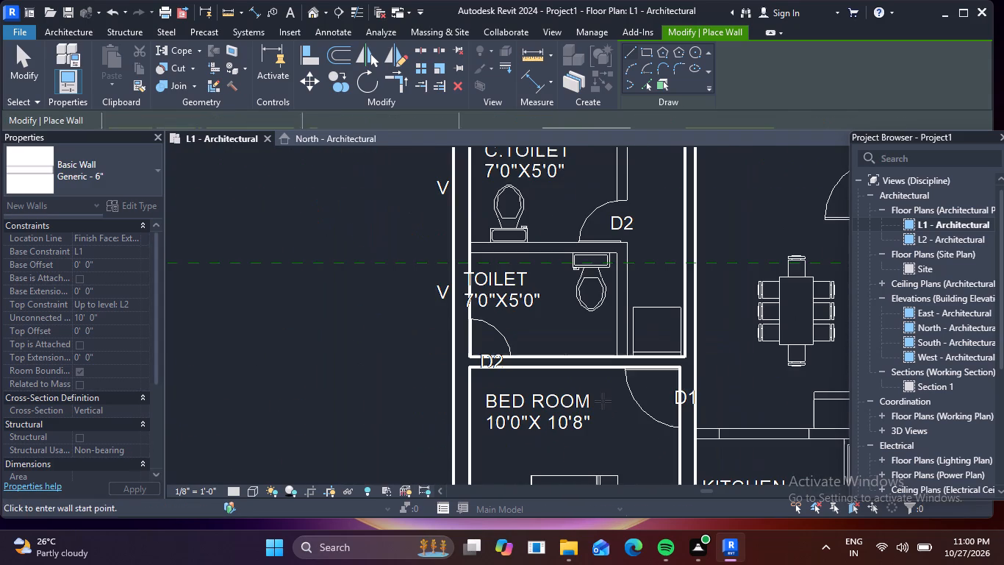
# Draw an 8'-9" long Generic - 6" wall between the west dining area and the kitchen, ending at the staircase wall, and end the chain.
pyautogui.moveTo(701, 366); pyautogui.dragTo(446, 258, button='middle')
pyautogui.scroll(1, 465, 344)
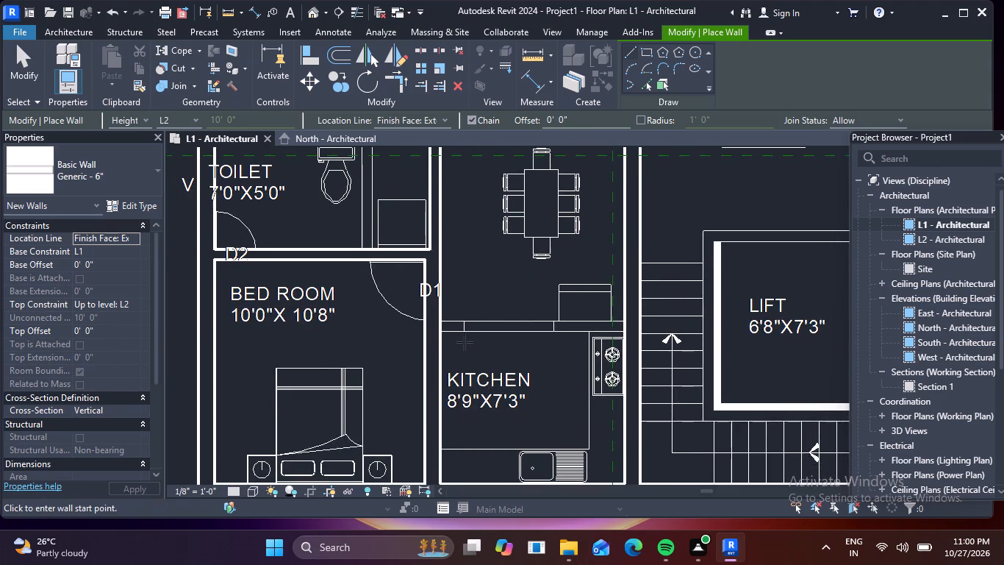
pyautogui.scroll(3, 465, 342)
pyautogui.click(429, 318)
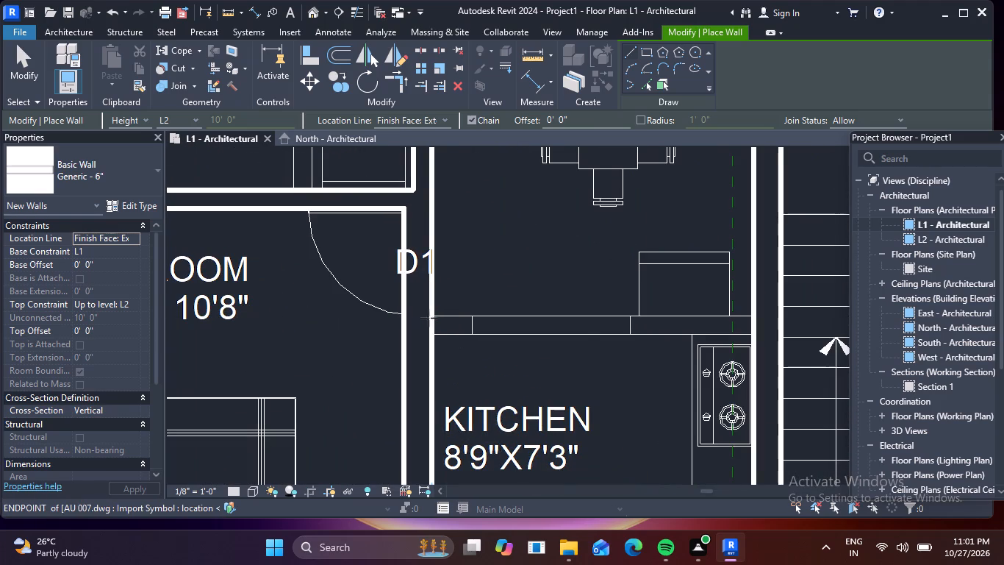
pyautogui.click(759, 311)
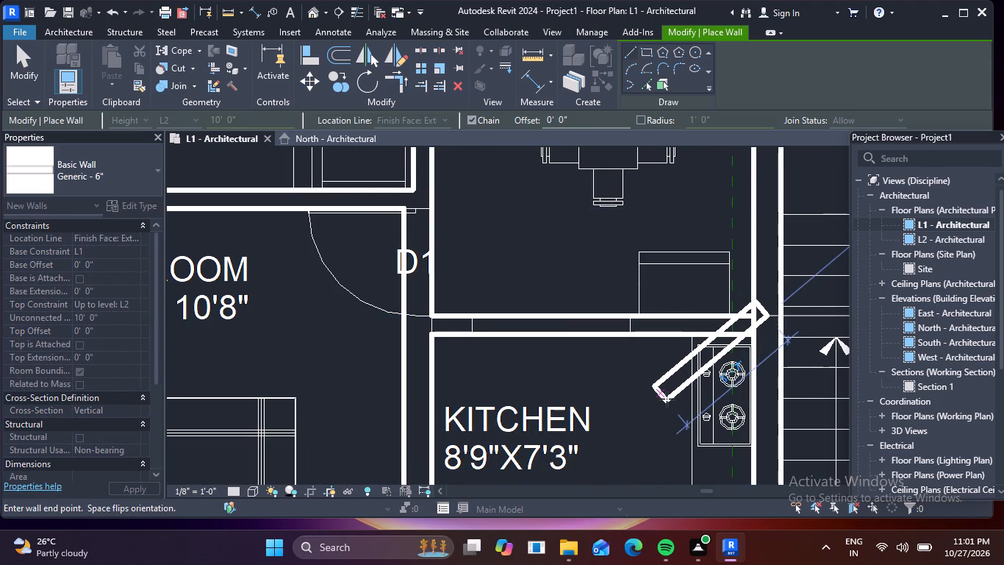
pyautogui.press('Escape')
# Draw a Generic - 6" wall along the north side of the east apartment's kitchen and 8'0"X10'0" bedroom, from the exterior wall to the staircase wall.
pyautogui.scroll(-3, 678, 384)
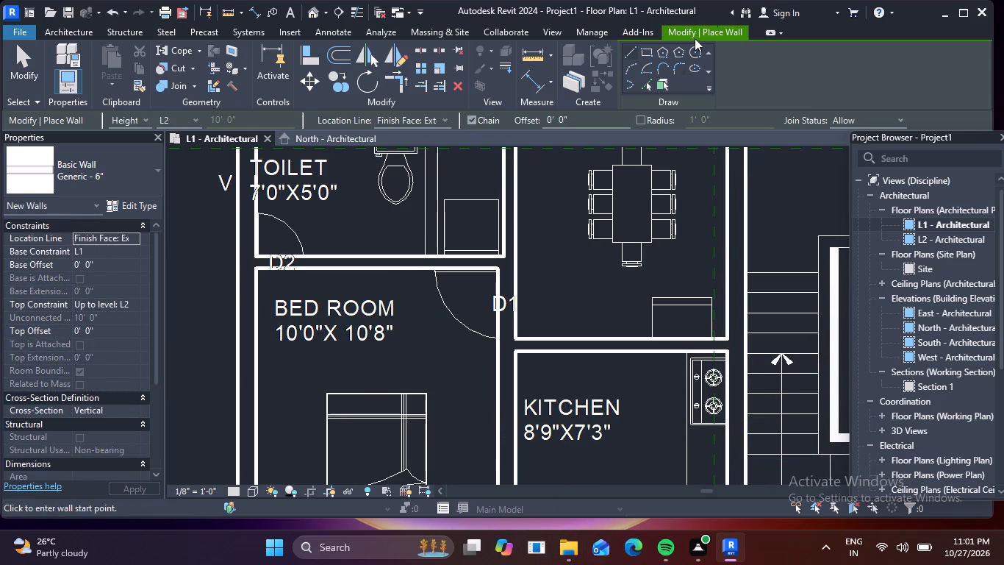
pyautogui.scroll(-2, 640, 251)
pyautogui.moveTo(638, 290); pyautogui.dragTo(229, 301, button='middle')
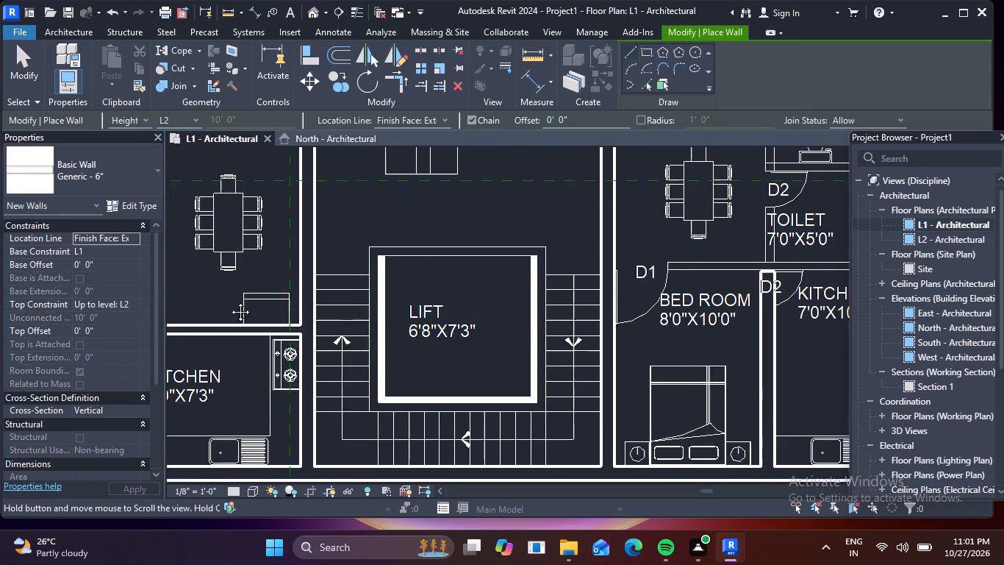
pyautogui.moveTo(229, 301); pyautogui.dragTo(227, 306, button='middle')
pyautogui.moveTo(595, 327); pyautogui.dragTo(220, 338, button='middle')
pyautogui.scroll(1, 512, 283)
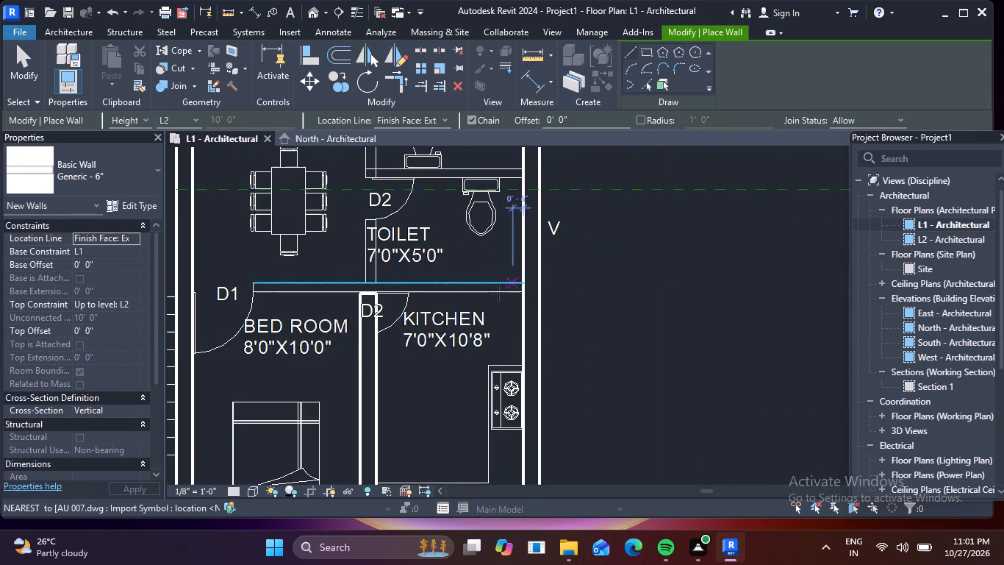
pyautogui.moveTo(485, 308); pyautogui.dragTo(619, 333, button='middle')
pyautogui.middleClick(619, 333)
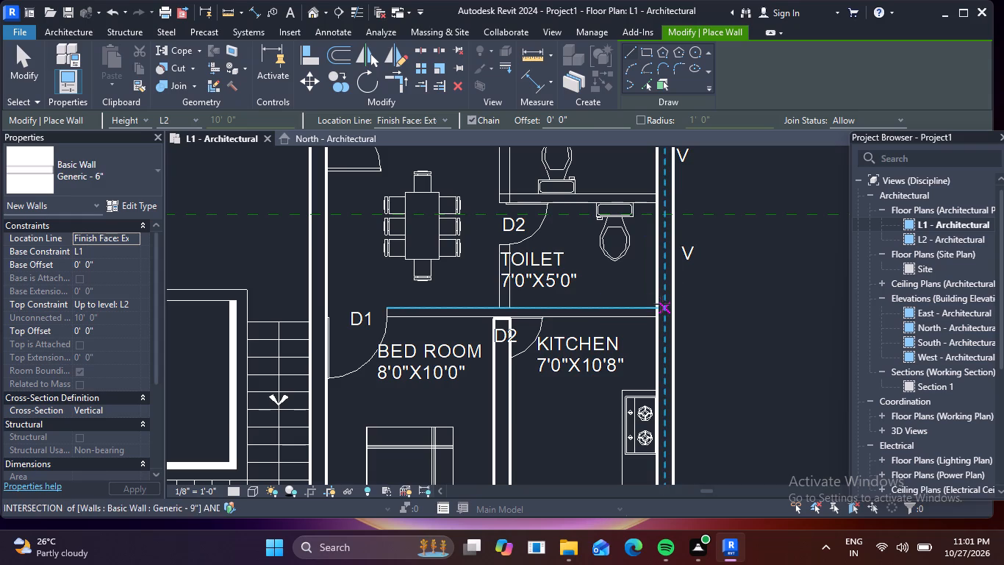
pyautogui.scroll(3, 639, 311)
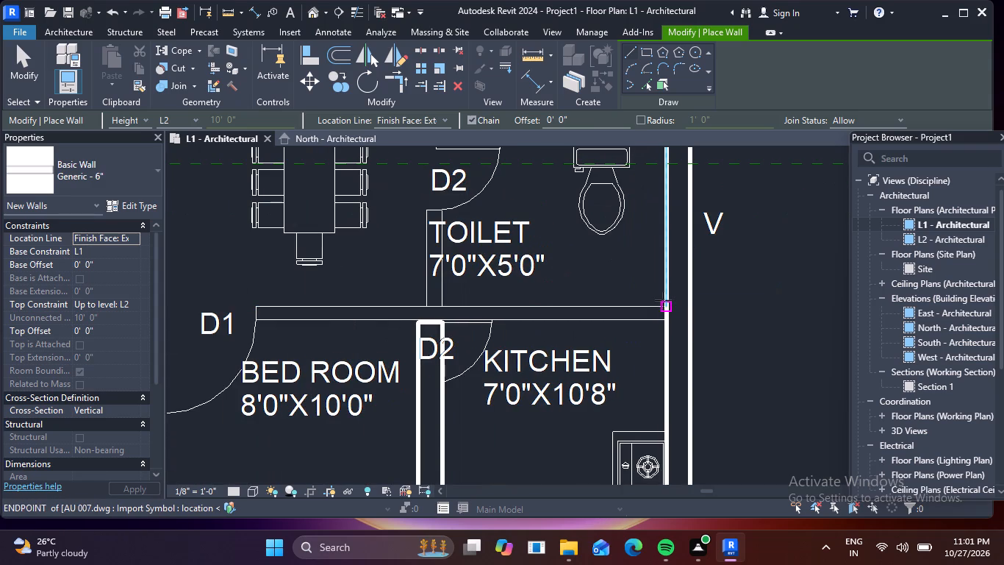
pyautogui.click(663, 302)
pyautogui.press('space')
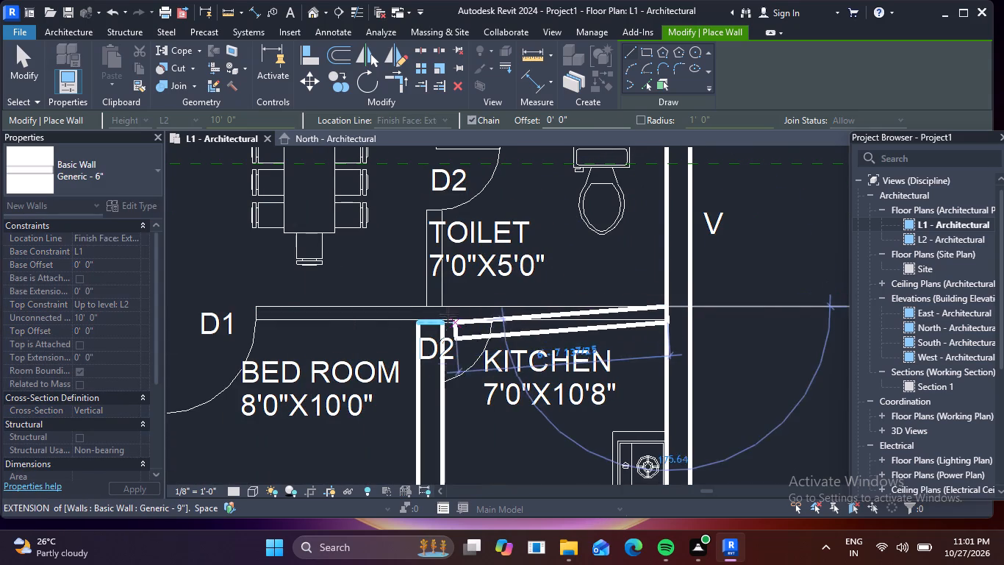
pyautogui.moveTo(408, 286); pyautogui.dragTo(719, 246, button='middle')
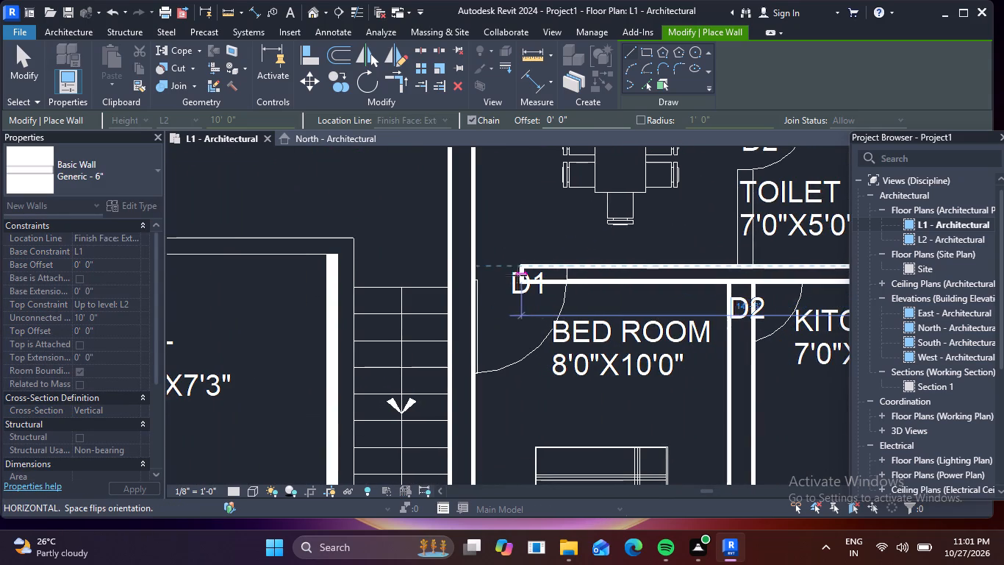
pyautogui.click(474, 267)
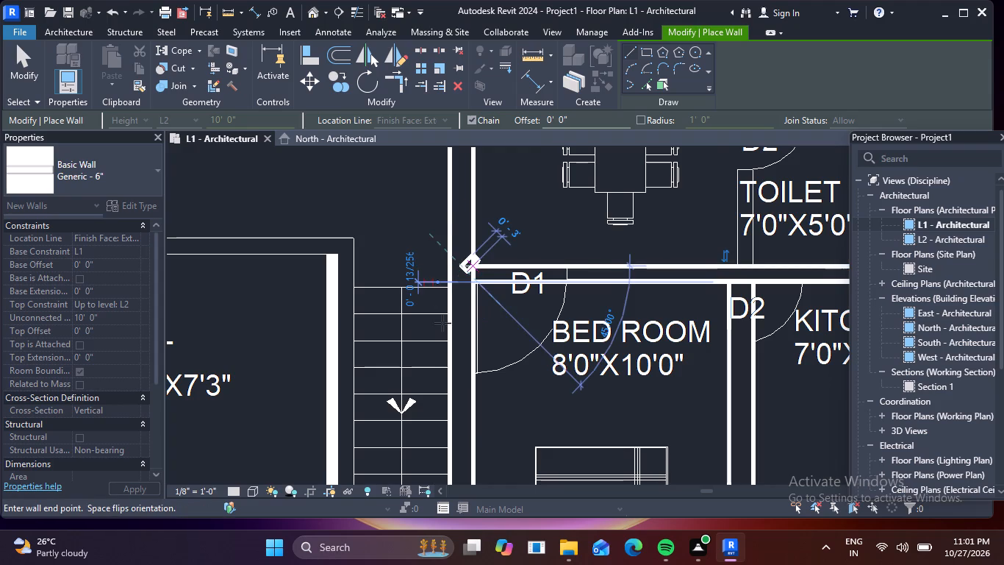
pyautogui.press('Escape')
# Draw a Generic - 6" wall between the east C.Toilet and Toilet, from the east exterior wall to the toilets' dining-side wall line.
pyautogui.scroll(-3, 544, 280)
pyautogui.moveTo(581, 255); pyautogui.dragTo(461, 389, button='middle')
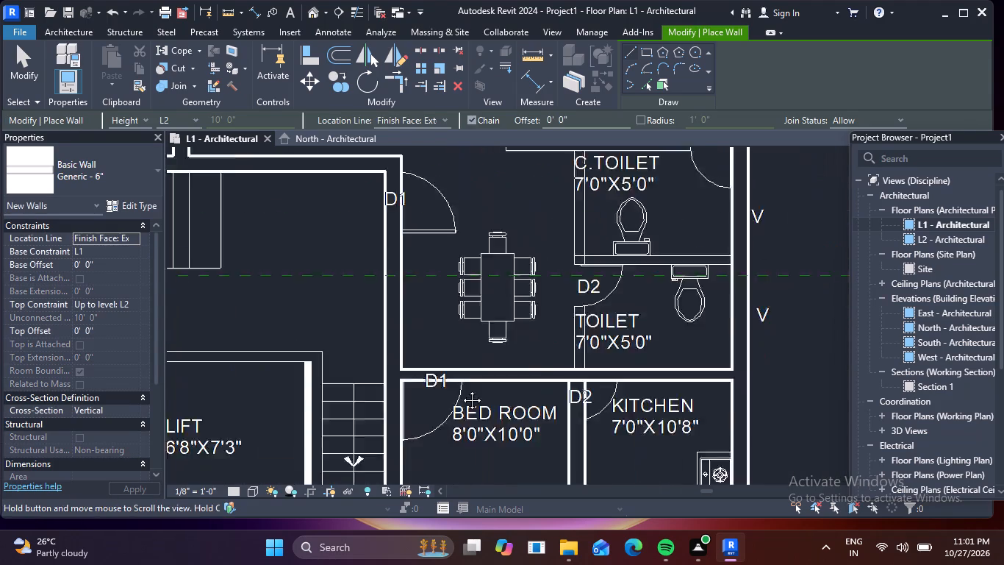
pyautogui.moveTo(461, 389); pyautogui.dragTo(454, 402, button='middle')
pyautogui.scroll(2, 685, 281)
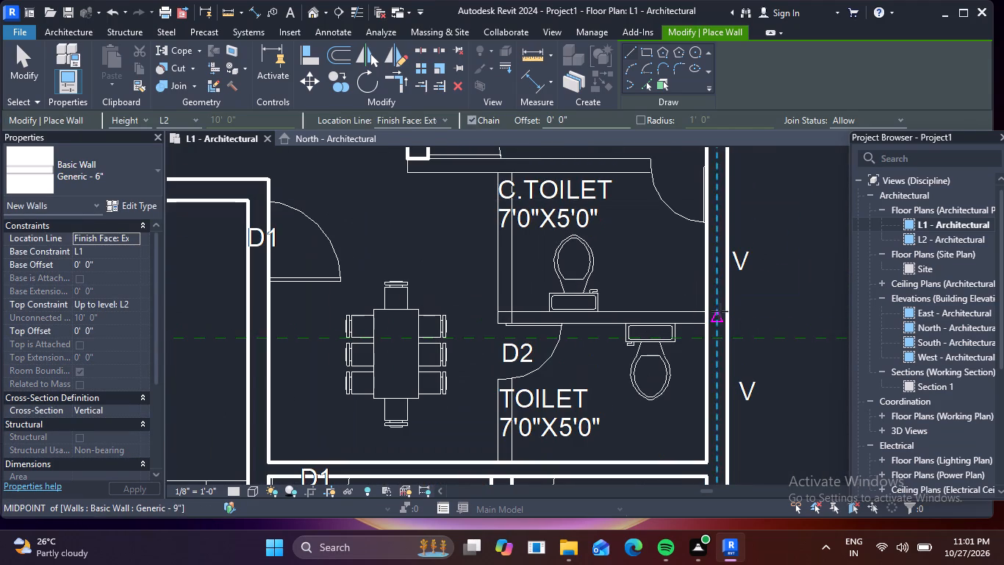
pyautogui.click(702, 308)
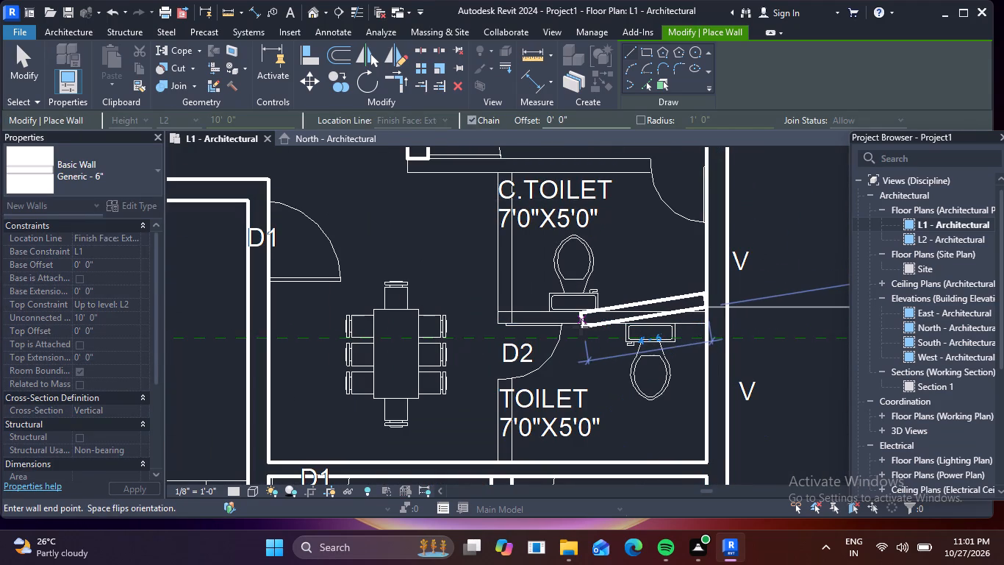
pyautogui.press('space')
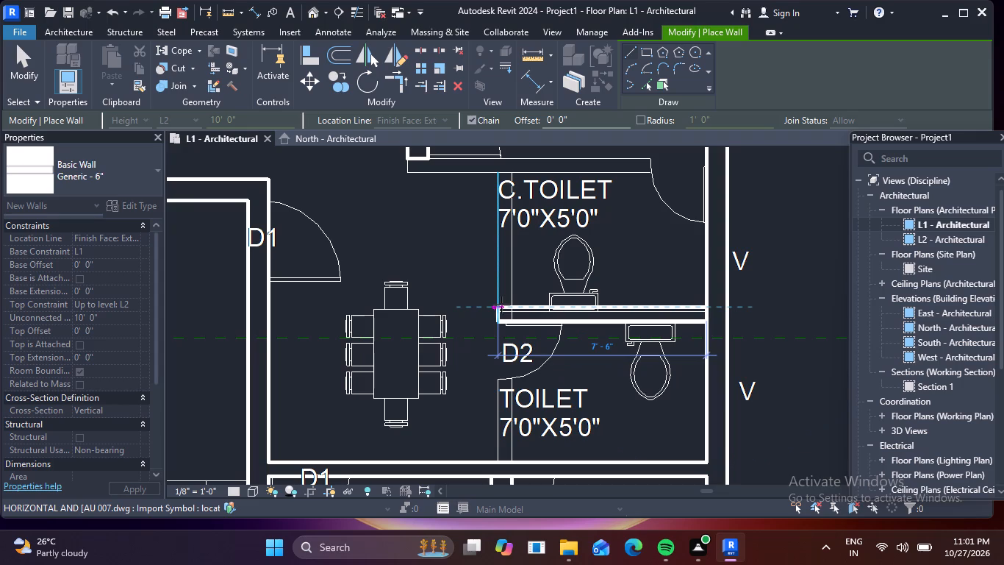
pyautogui.click(512, 305)
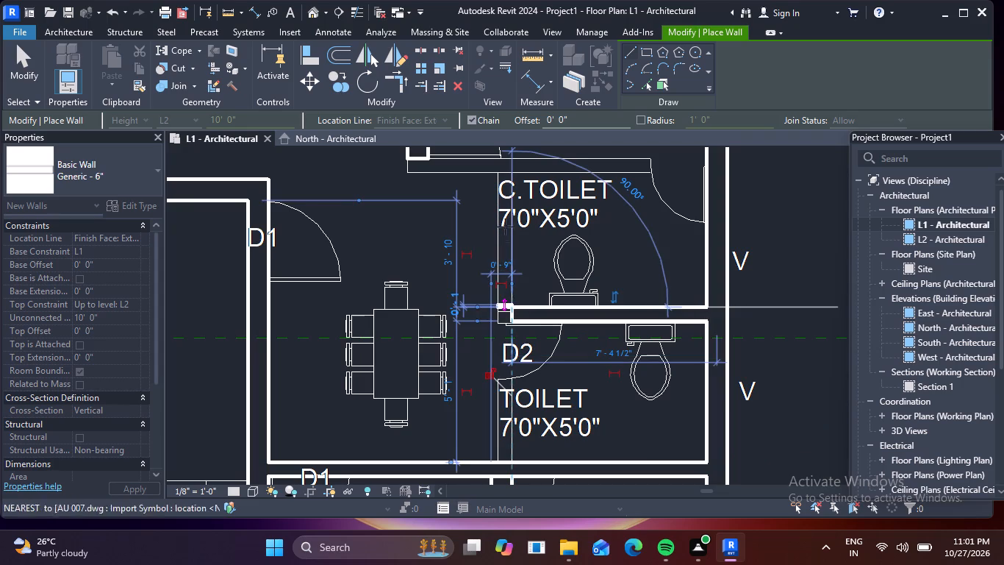
# Continue the Generic - 6" wall north along the east C.Toilet's dining side to the bedroom partition line, and end the chain.
pyautogui.click(513, 170)
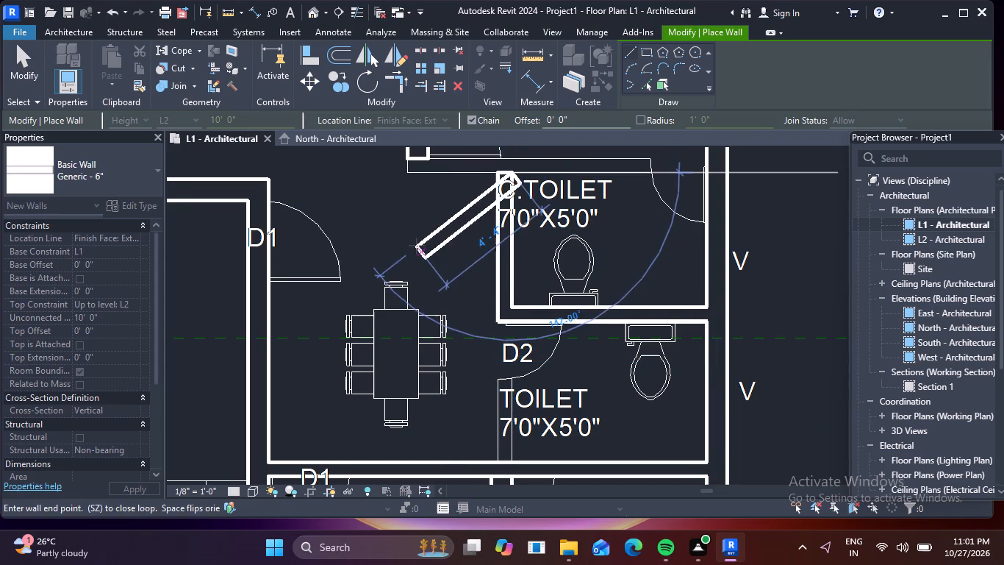
pyautogui.moveTo(417, 246); pyautogui.dragTo(387, 386, button='middle')
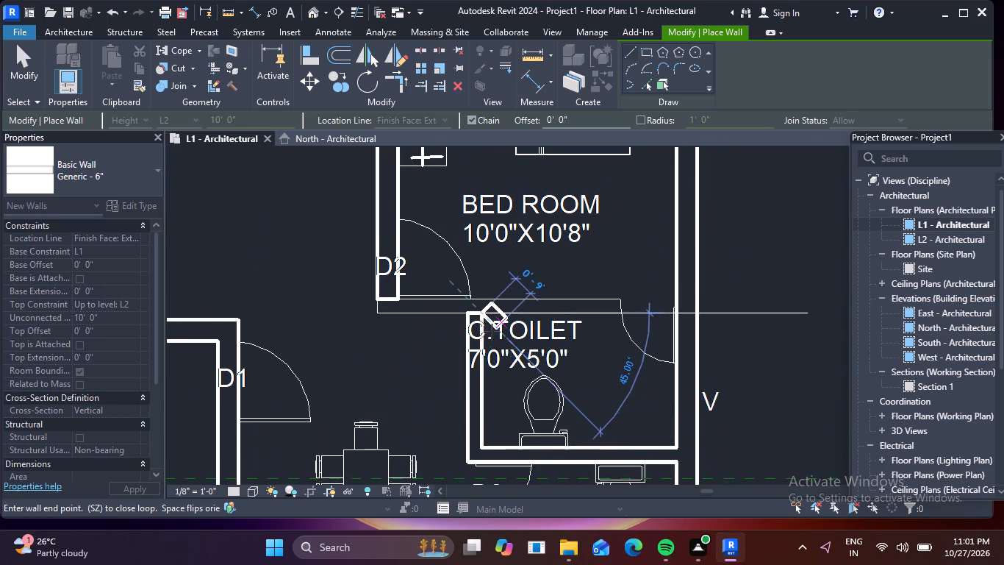
pyautogui.press('Escape')
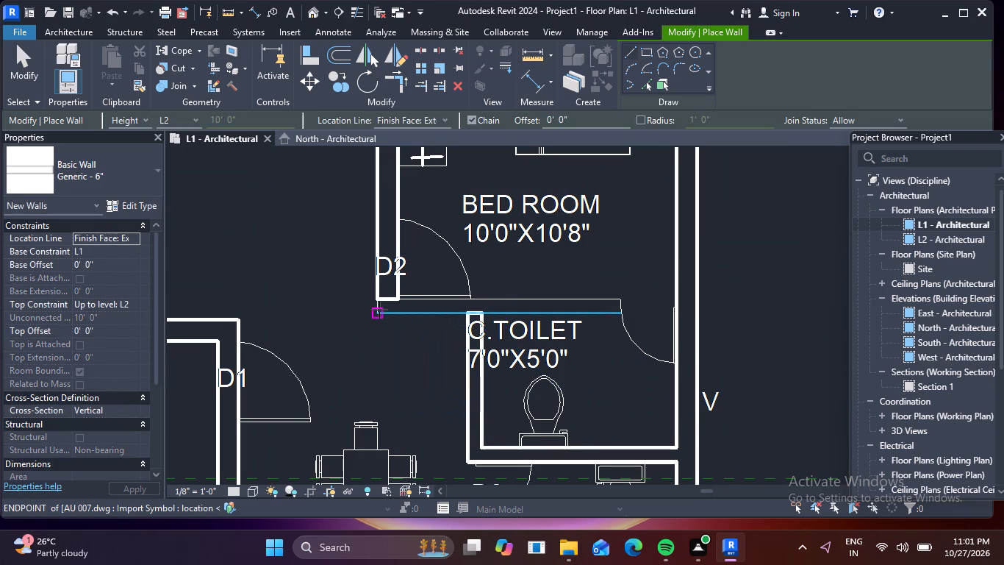
# Draw a Generic - 6" wall between the northeast bedroom and C.Toilet, from the living area wall's end to the east exterior wall.
pyautogui.click(379, 312)
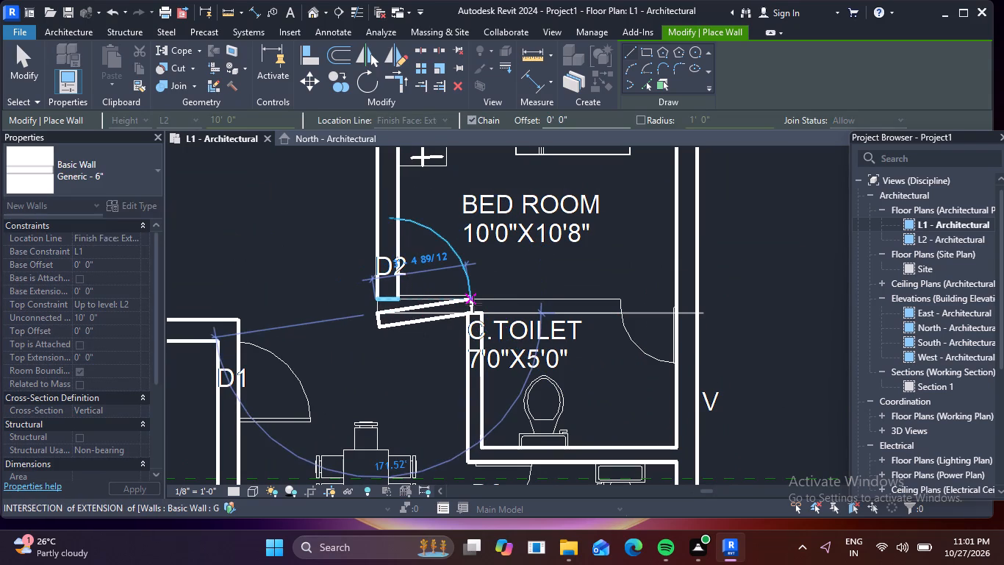
pyautogui.press('space')
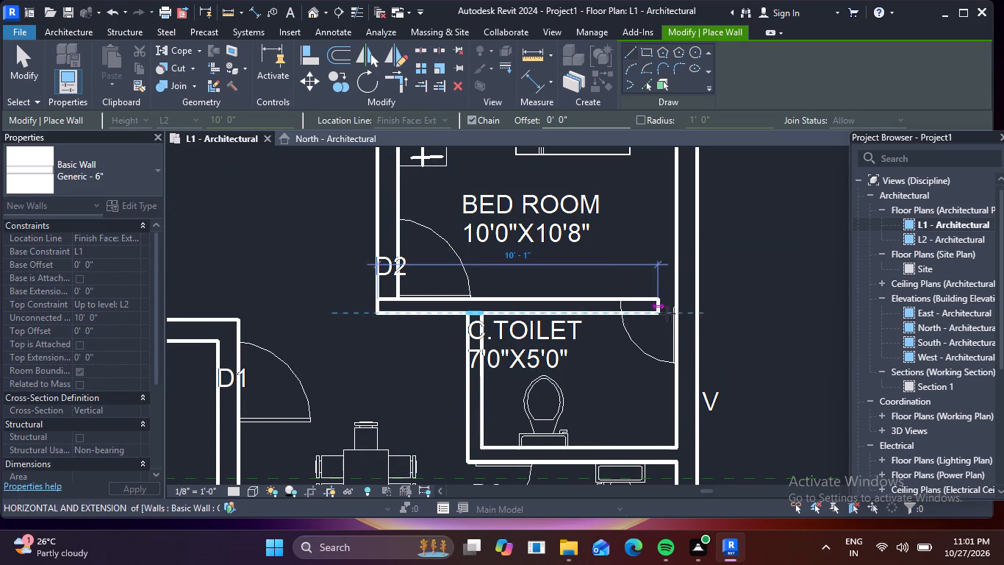
pyautogui.click(678, 313)
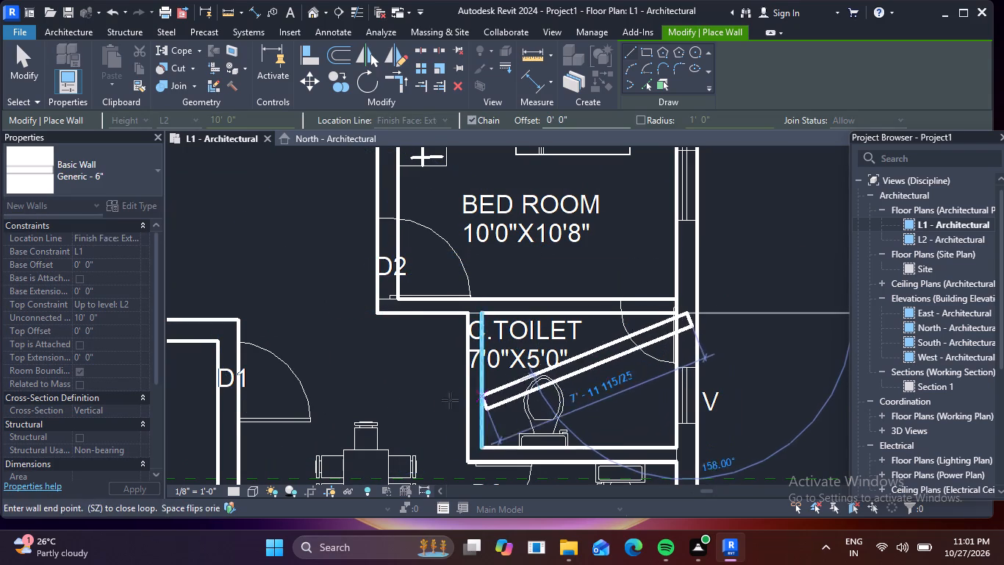
pyautogui.press('Escape')
# Examine the floor plan of both apartments for partition walls still undrawn.
pyautogui.scroll(-2, 476, 285)
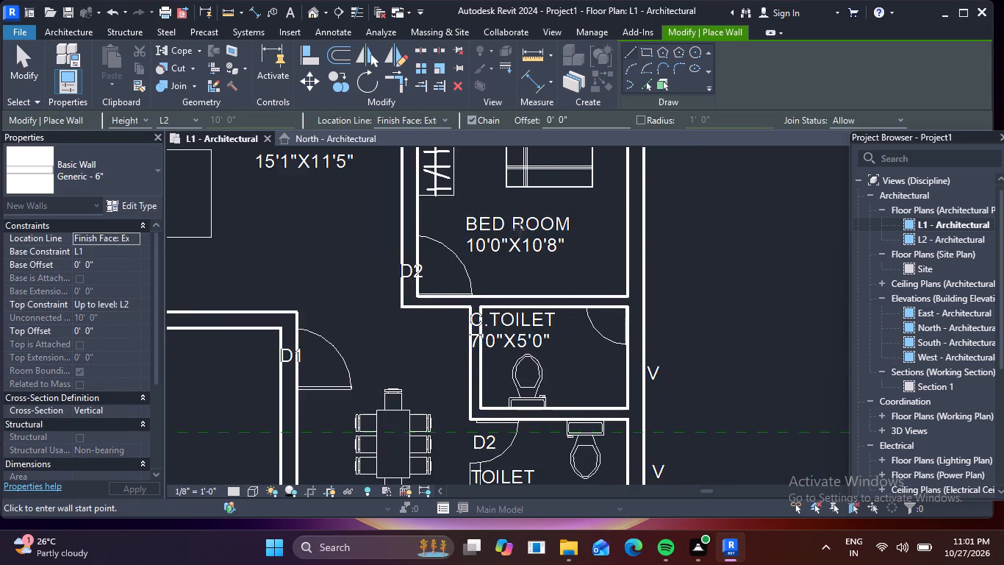
pyautogui.moveTo(528, 235); pyautogui.dragTo(562, 414, button='middle')
pyautogui.moveTo(395, 405); pyautogui.dragTo(828, 296, button='middle')
pyautogui.scroll(-2, 527, 318)
pyautogui.scroll(-2, 466, 328)
pyautogui.moveTo(567, 285); pyautogui.dragTo(586, 273, button='middle')
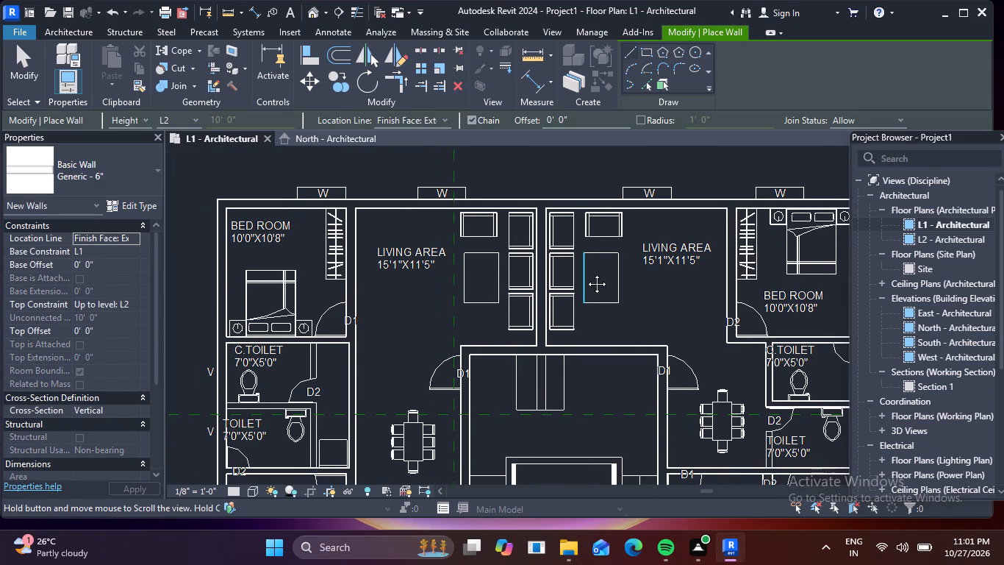
pyautogui.moveTo(586, 273); pyautogui.dragTo(589, 269, button='middle')
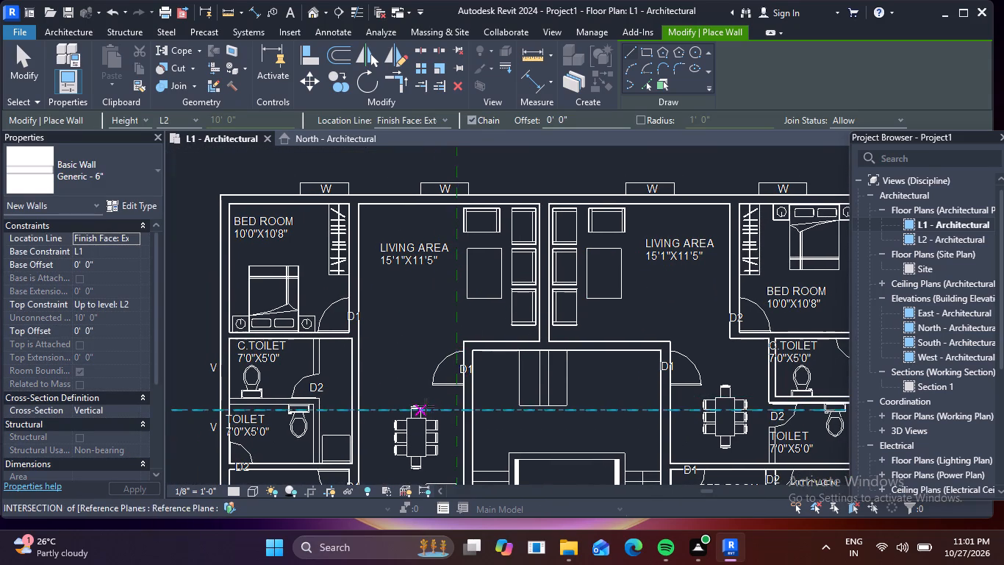
pyautogui.moveTo(426, 406); pyautogui.dragTo(501, 264, button='middle')
pyautogui.scroll(-2, 461, 288)
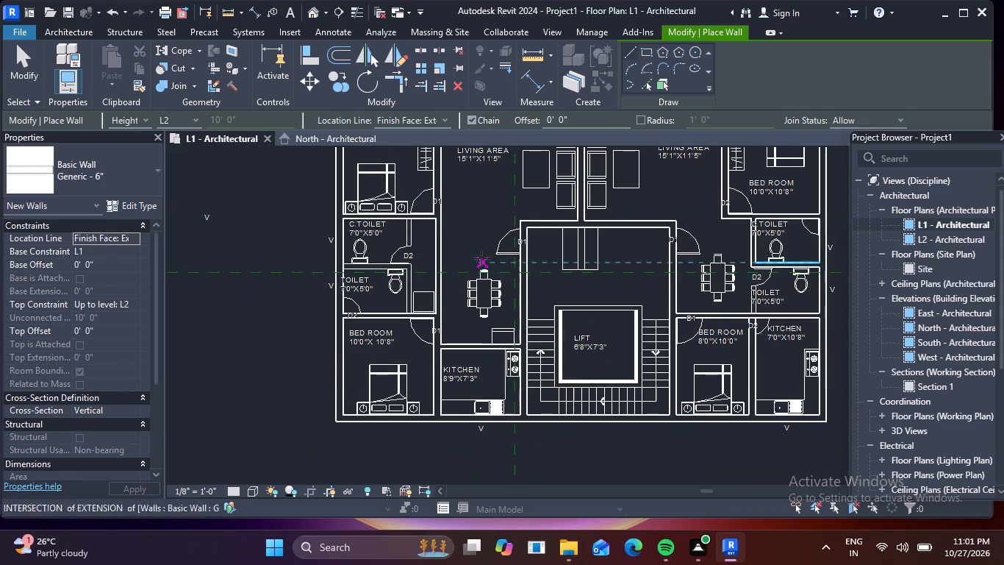
pyautogui.middleClick(431, 368)
pyautogui.moveTo(429, 422); pyautogui.dragTo(415, 465, button='middle')
pyautogui.moveTo(463, 288); pyautogui.dragTo(444, 343, button='middle')
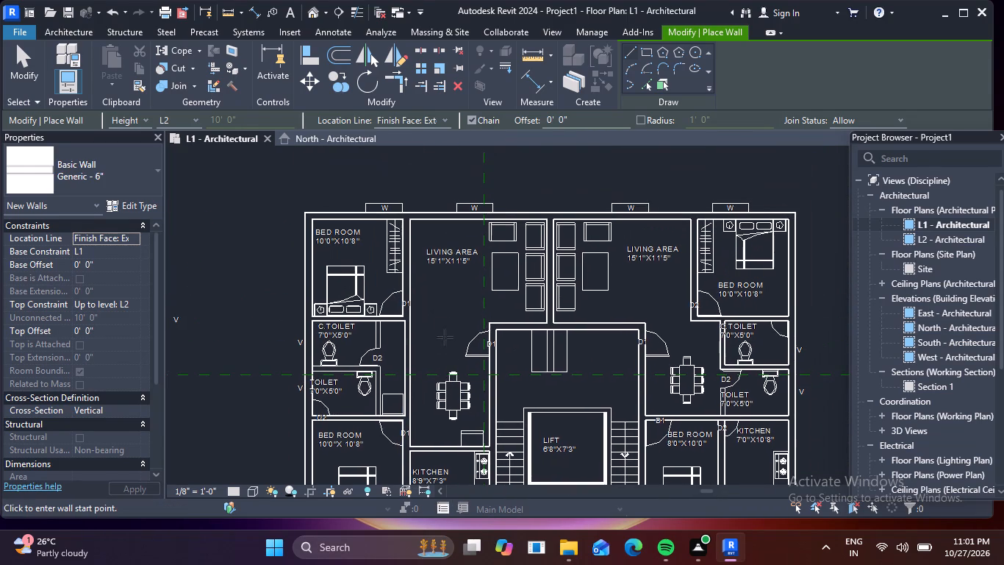
# Open the default 3D view, leave the wall command, and change the visual style to show the walls as solid shaded surfaces.
pyautogui.click(312, 10)
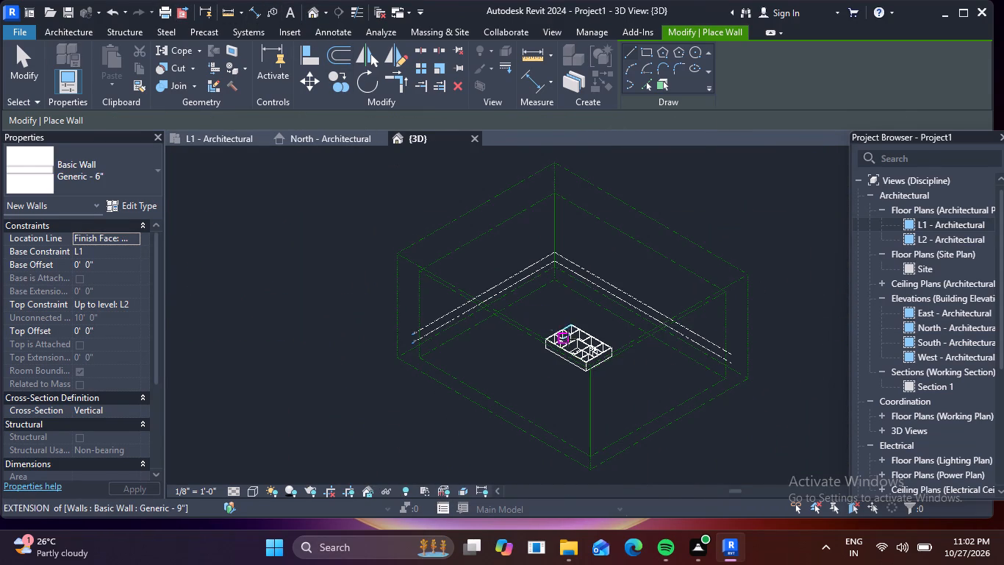
pyautogui.scroll(5, 580, 363)
pyautogui.scroll(9, 643, 395)
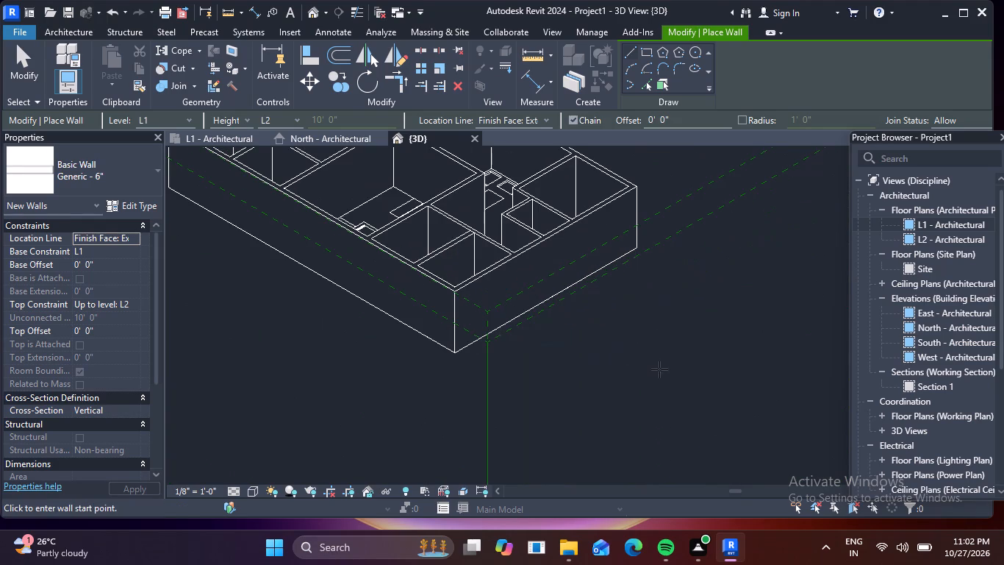
pyautogui.press('Escape')
pyautogui.moveTo(584, 327); pyautogui.dragTo(612, 427, button='middle')
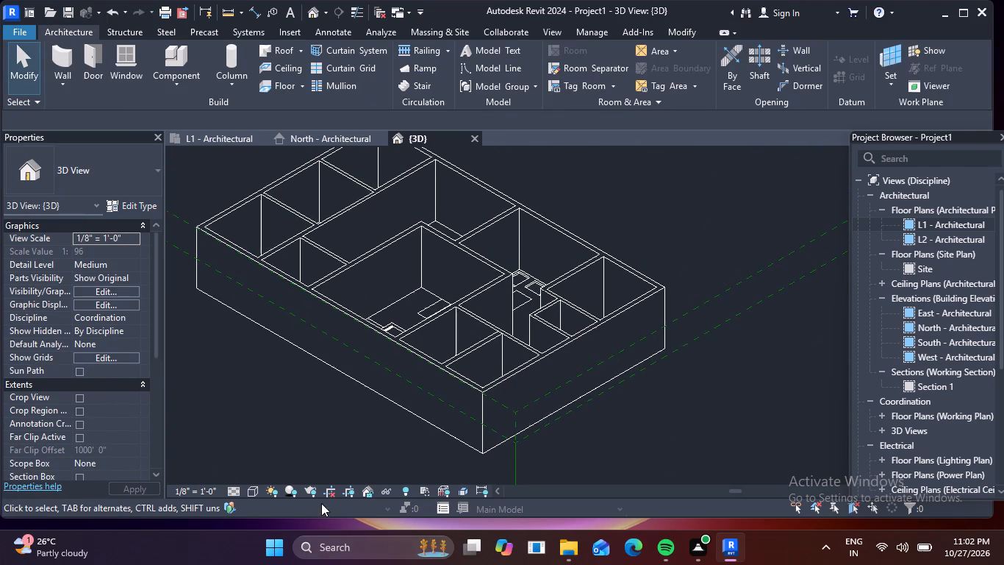
pyautogui.click(255, 495)
pyautogui.click(291, 472)
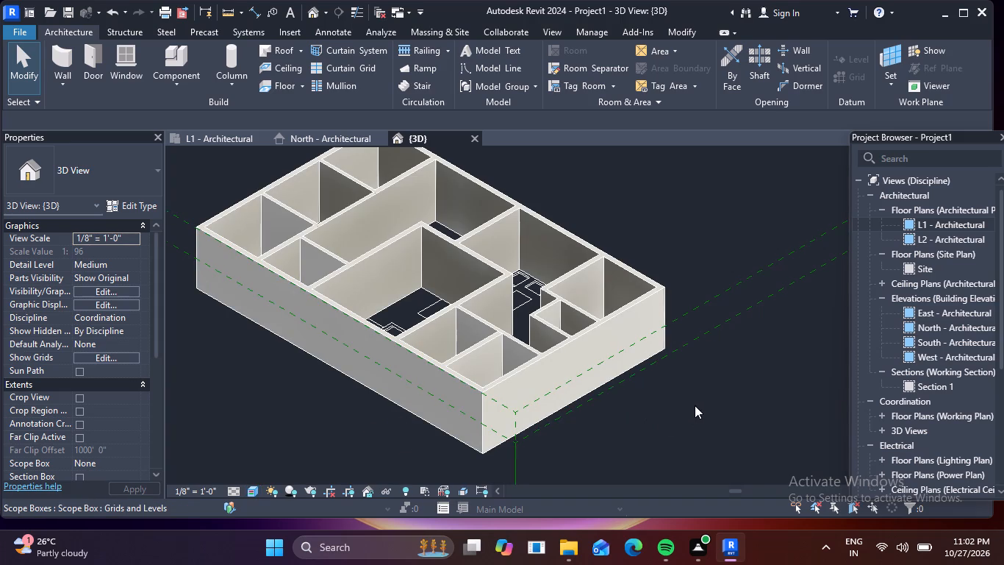
# Examine the shaded apartment walls in 3D from several sides and heights.
pyautogui.keyDown('shift'); pyautogui.moveTo(704, 397); pyautogui.dragTo(686, 413, button='middle'); pyautogui.keyUp('shift')
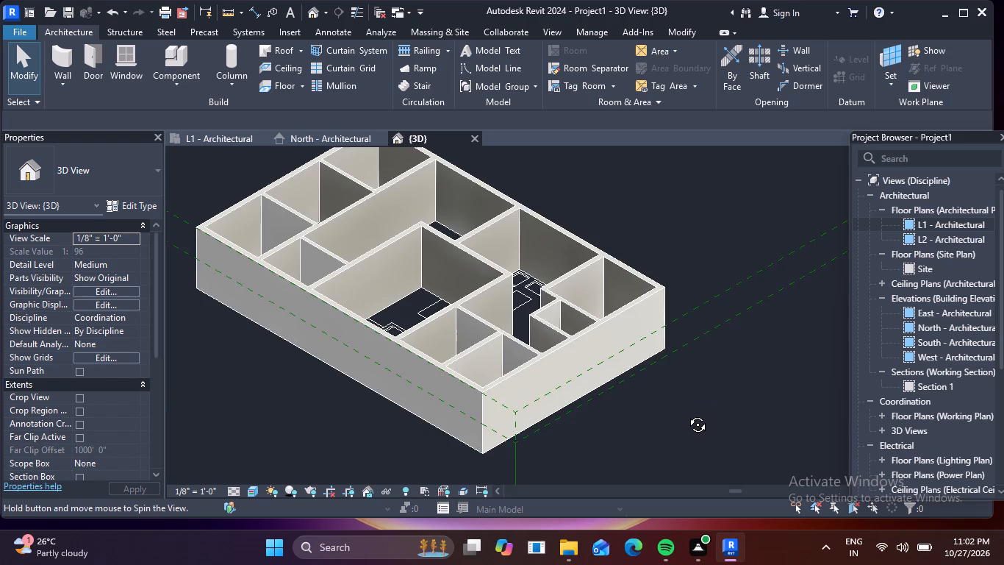
pyautogui.keyDown('shift'); pyautogui.moveTo(686, 413); pyautogui.dragTo(571, 336, button='middle'); pyautogui.keyUp('shift')
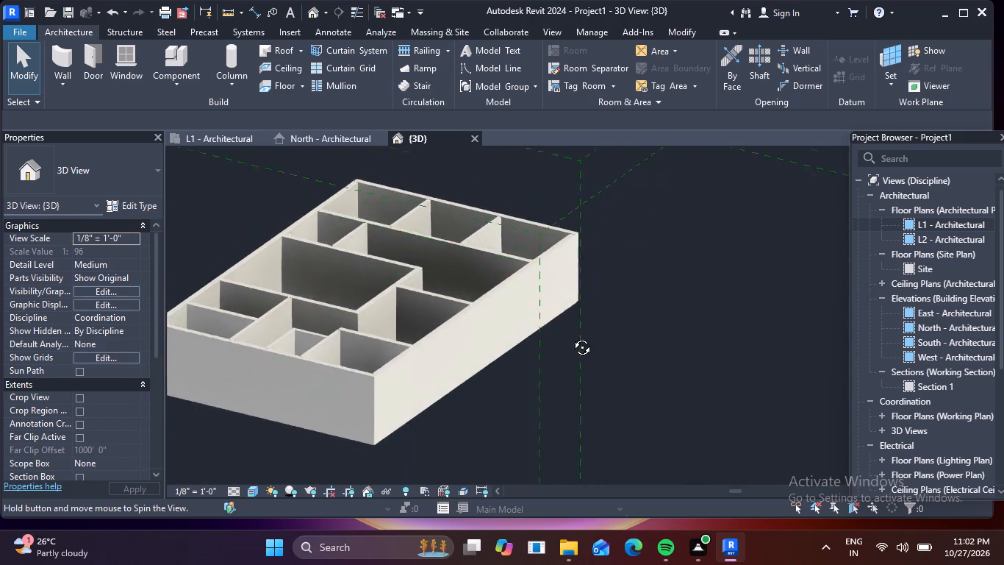
pyautogui.keyDown('shift'); pyautogui.moveTo(571, 336); pyautogui.dragTo(550, 390, button='middle'); pyautogui.keyUp('shift')
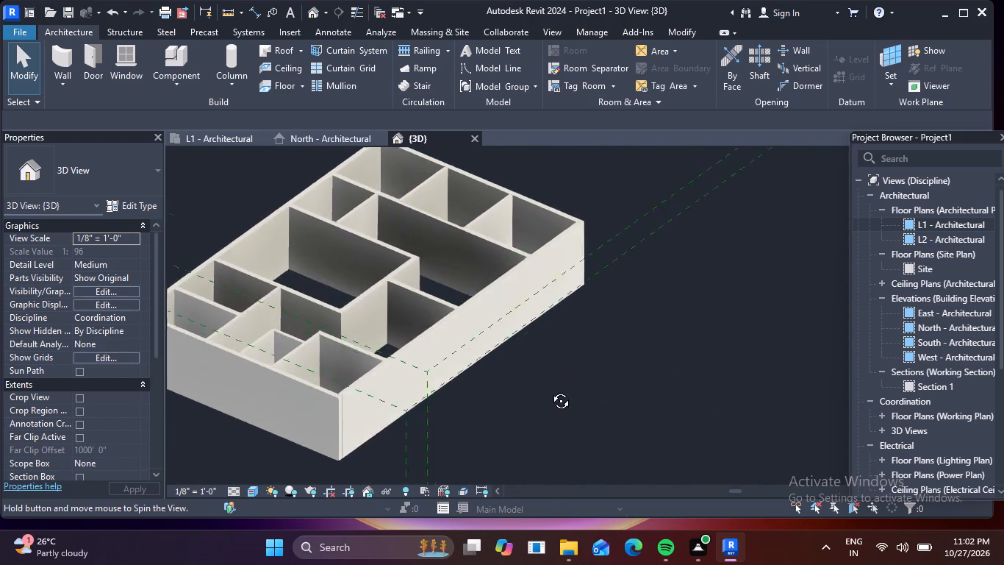
pyautogui.keyDown('shift'); pyautogui.moveTo(550, 390); pyautogui.dragTo(568, 417, button='middle'); pyautogui.keyUp('shift')
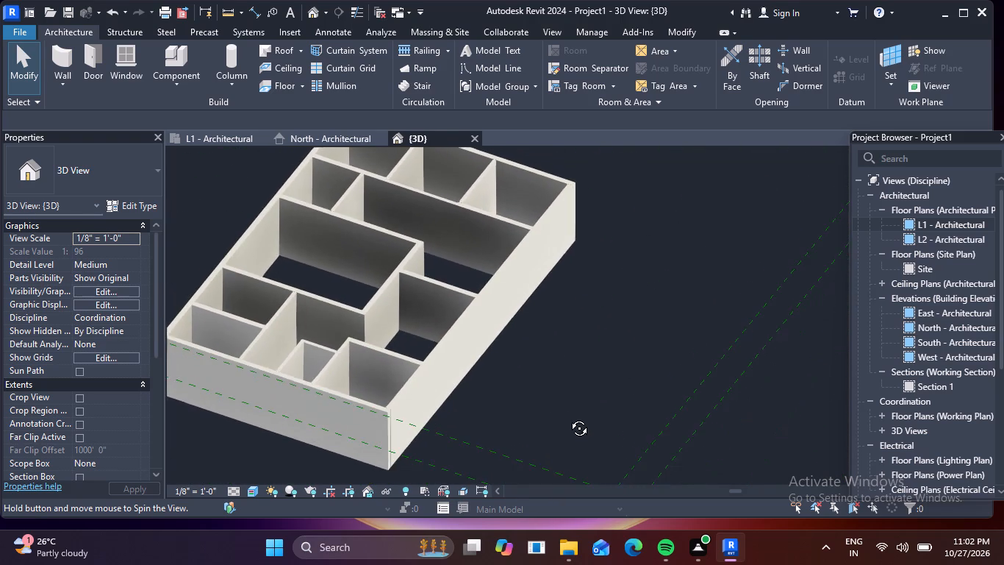
pyautogui.keyDown('shift'); pyautogui.moveTo(568, 417); pyautogui.dragTo(581, 370, button='middle'); pyautogui.keyUp('shift')
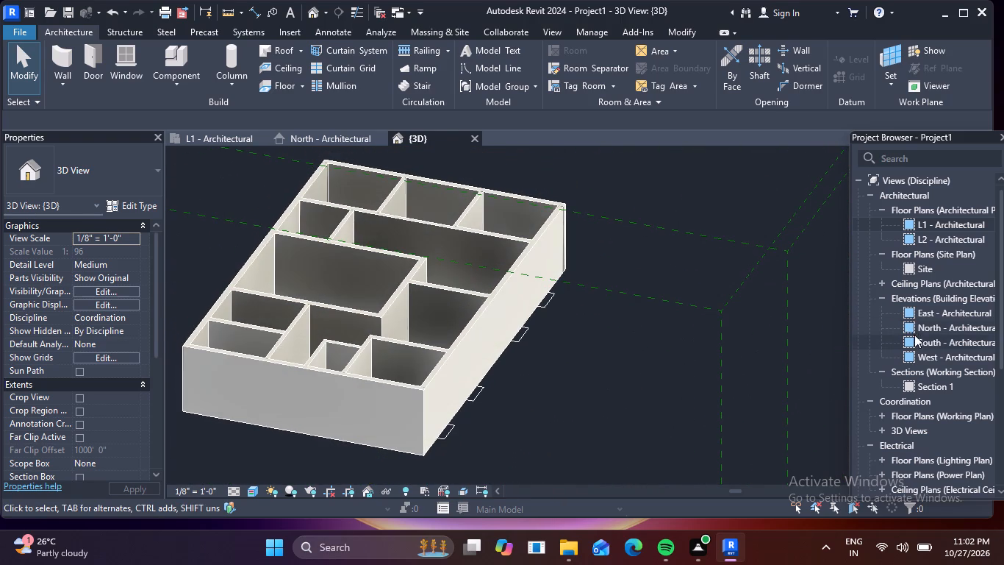
# In the L1 - Architectural plan, place a Door-Passage-Single-Flush 36" x 84" door at the northwest bedroom's D1 mark, swinging into the bedroom.
pyautogui.doubleClick(905, 224)
pyautogui.scroll(-1, 738, 255)
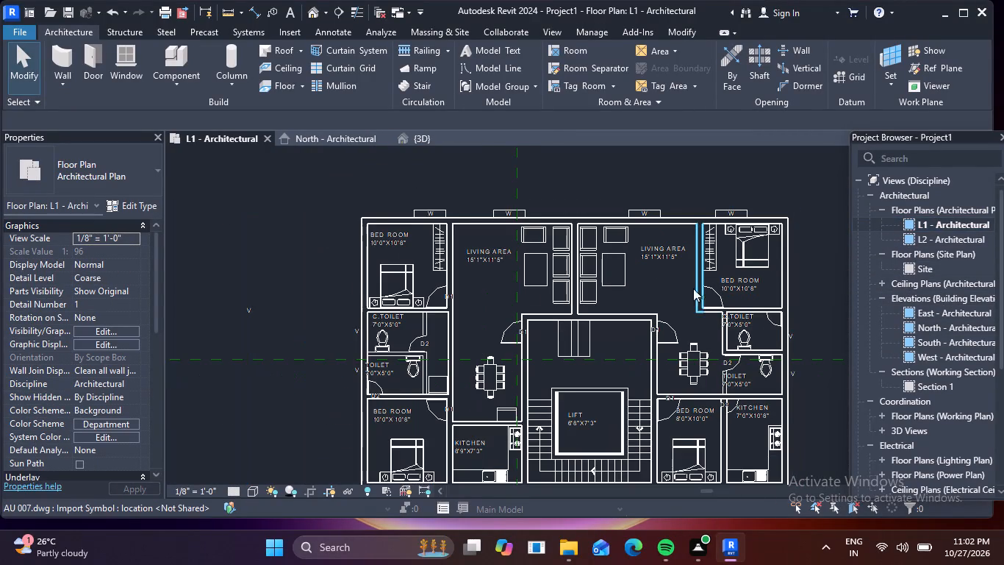
pyautogui.moveTo(676, 305); pyautogui.dragTo(646, 230, button='middle')
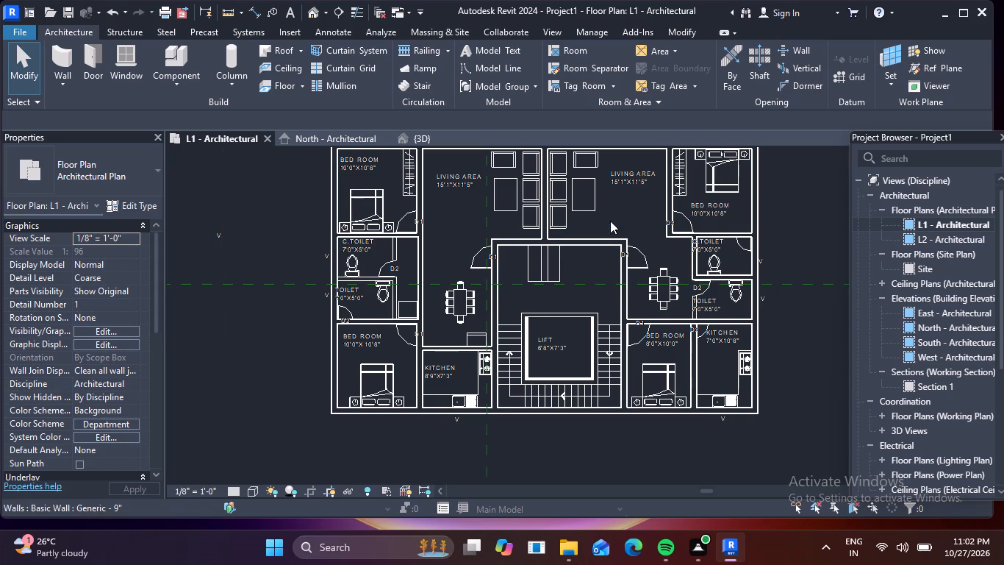
pyautogui.moveTo(610, 221); pyautogui.dragTo(606, 272, button='middle')
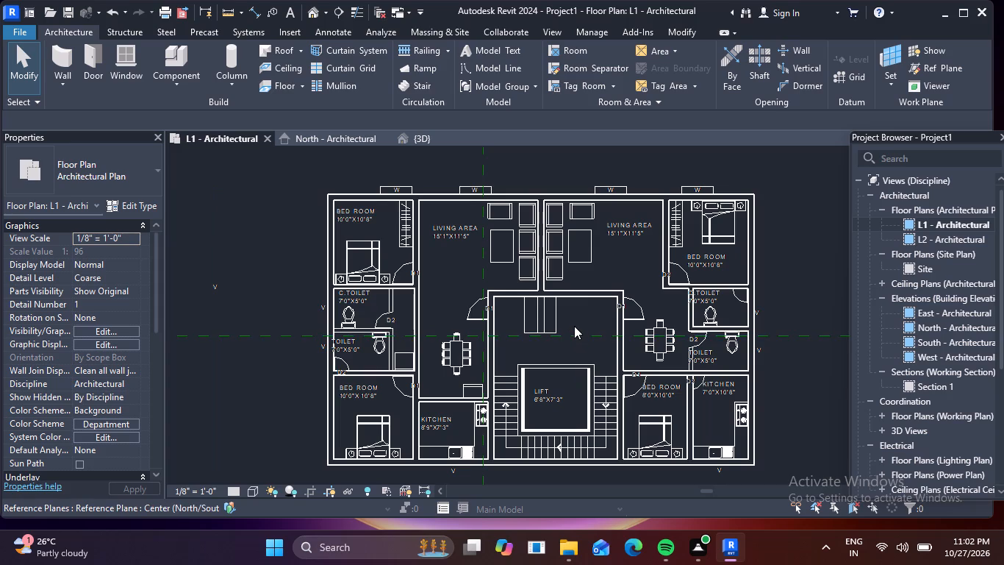
pyautogui.scroll(1, 574, 326)
pyautogui.moveTo(574, 326); pyautogui.dragTo(576, 365, button='middle')
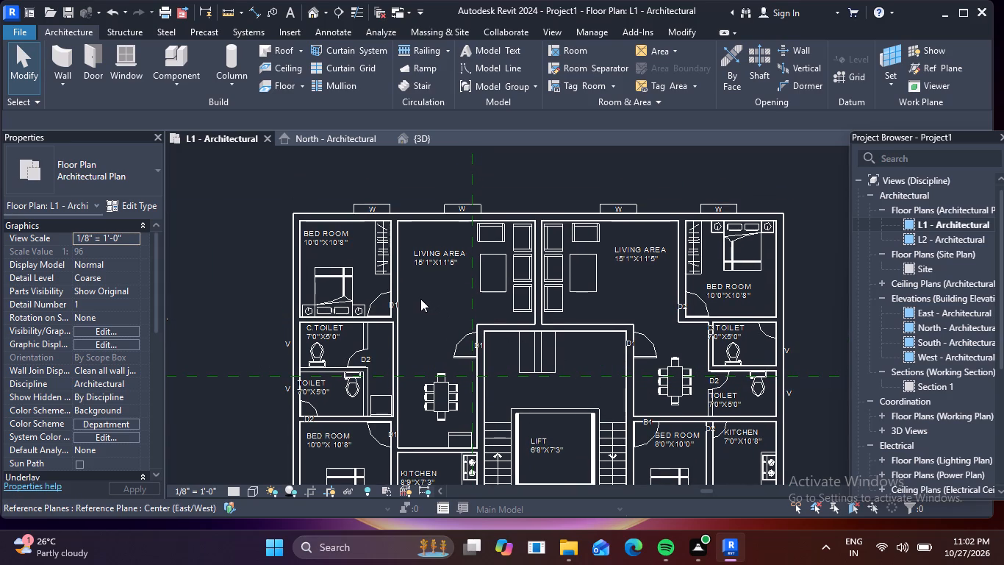
pyautogui.click(85, 49)
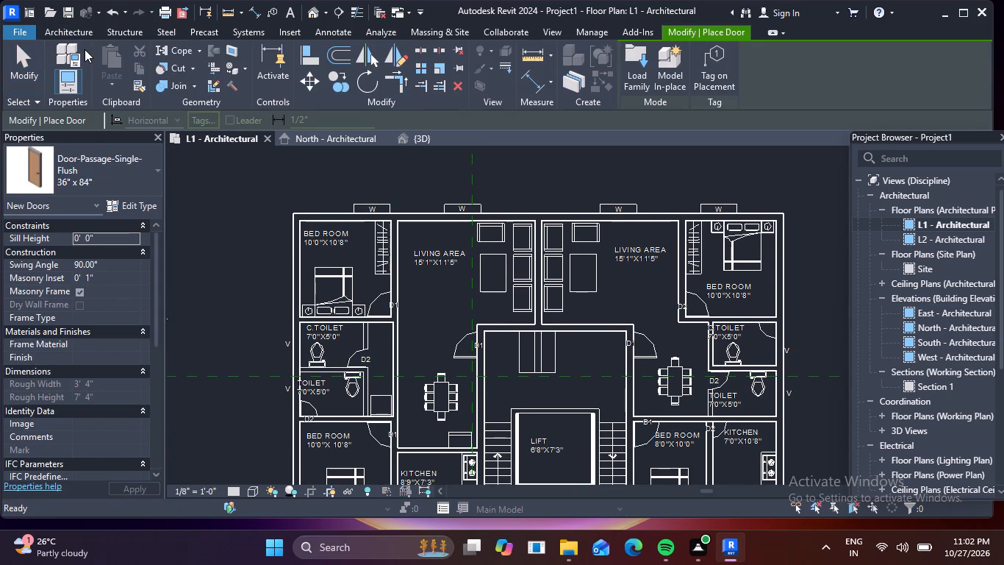
pyautogui.click(106, 177)
pyautogui.scroll(4, 389, 302)
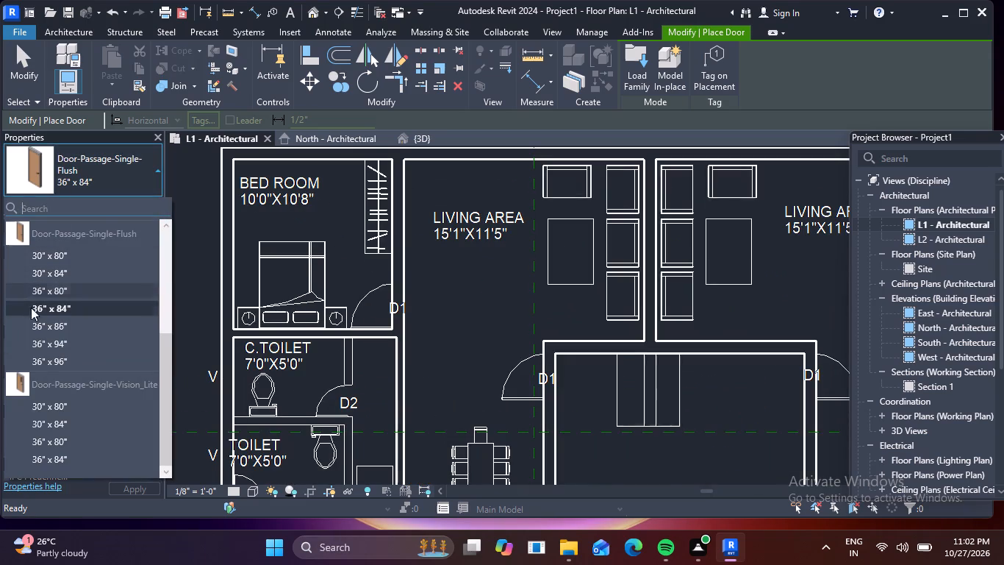
pyautogui.click(53, 308)
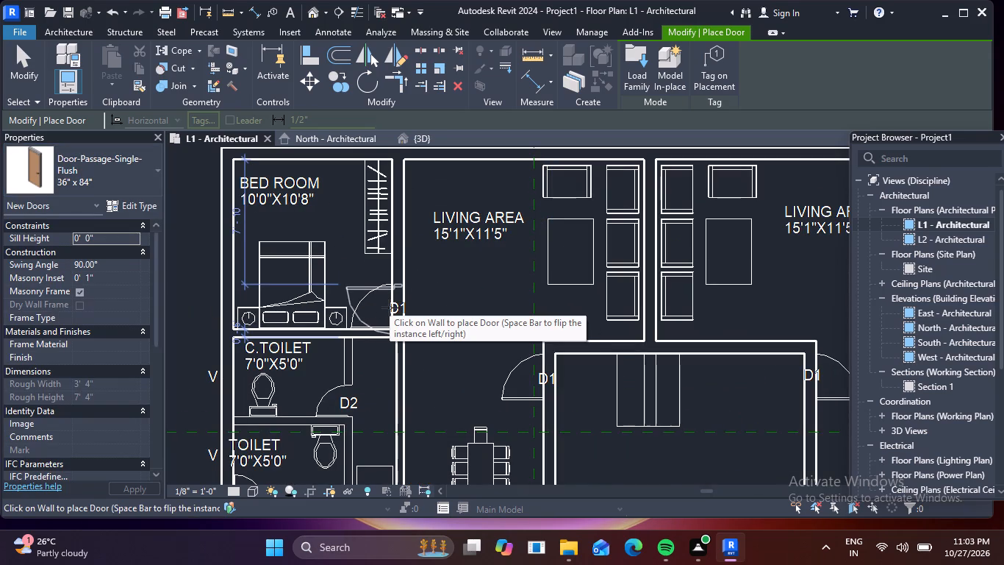
pyautogui.press('space')
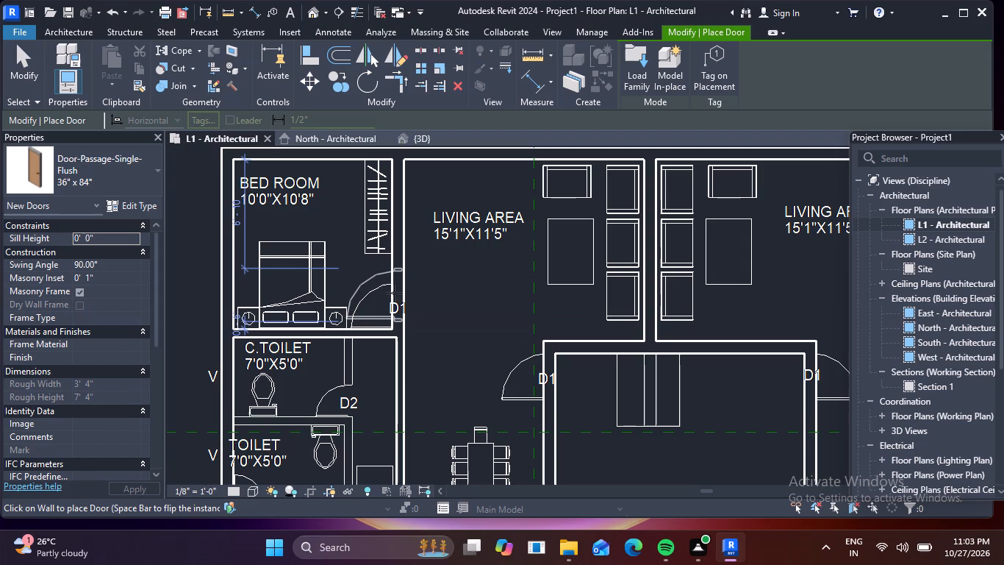
pyautogui.click(394, 295)
# Place a 36" x 84" single-flush door at the D1 mark in the 8'0"X10'0" bedroom's north wall, swinging into the bedroom.
pyautogui.scroll(-2, 464, 301)
pyautogui.moveTo(454, 343); pyautogui.dragTo(448, 327, button='middle')
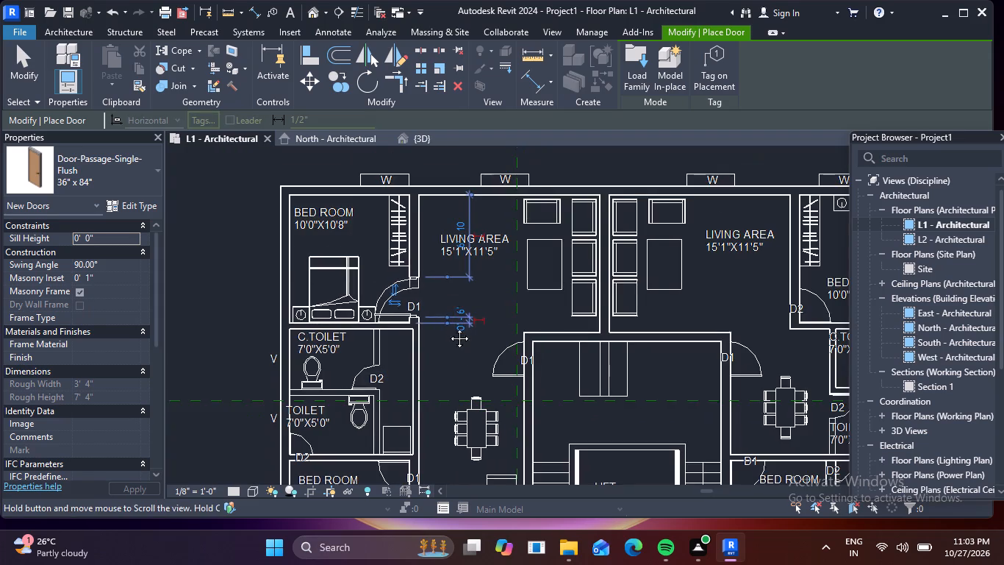
pyautogui.moveTo(448, 327); pyautogui.dragTo(428, 213, button='middle')
pyautogui.scroll(2, 403, 288)
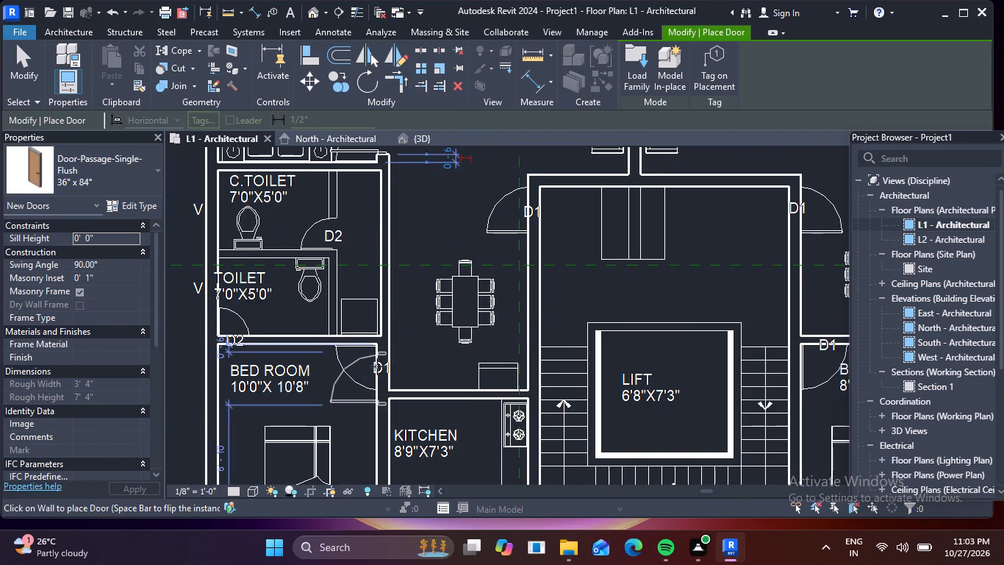
pyautogui.press('space')
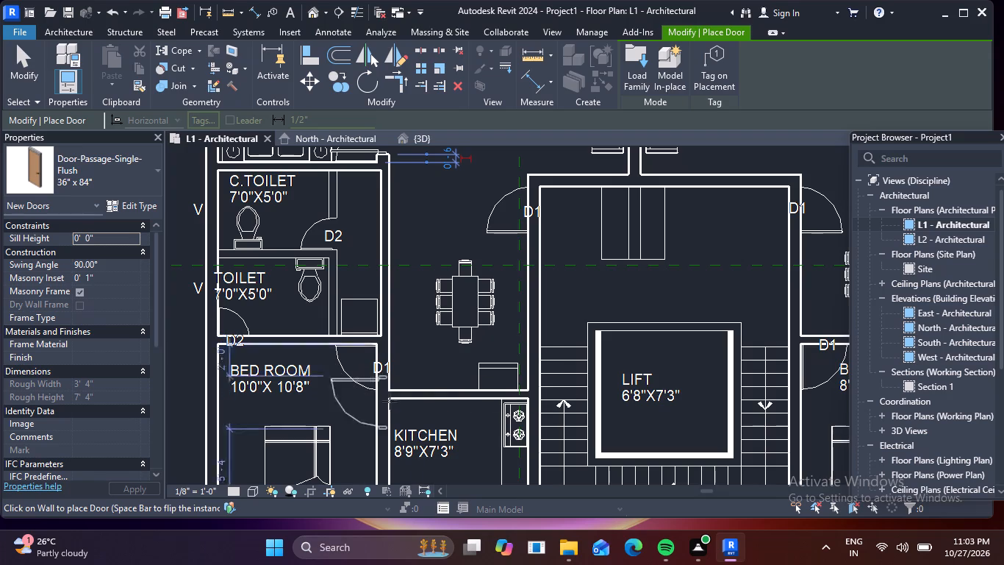
pyautogui.scroll(-2, 578, 370)
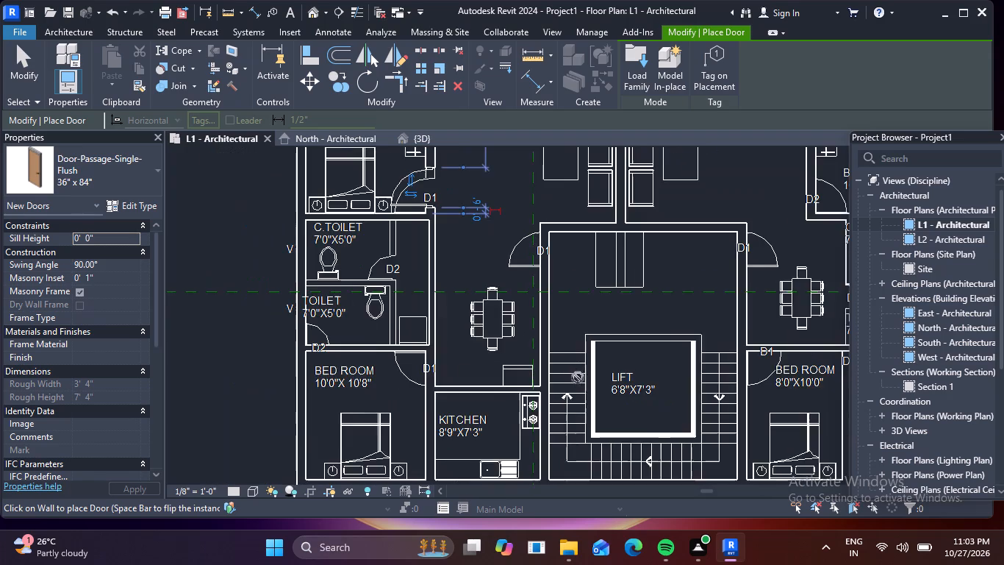
pyautogui.moveTo(587, 381); pyautogui.dragTo(353, 366, button='middle')
pyautogui.scroll(3, 595, 358)
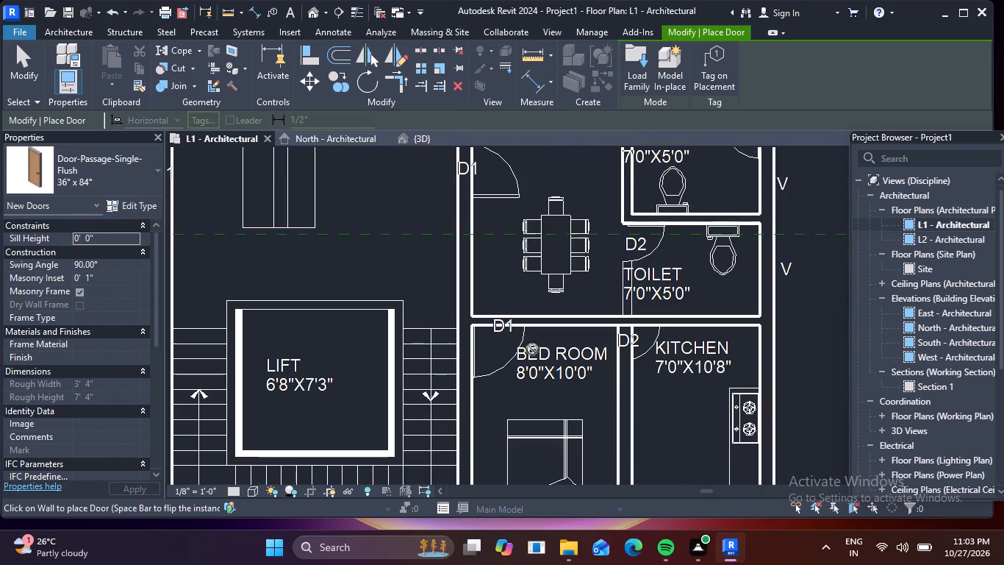
pyautogui.click(503, 321)
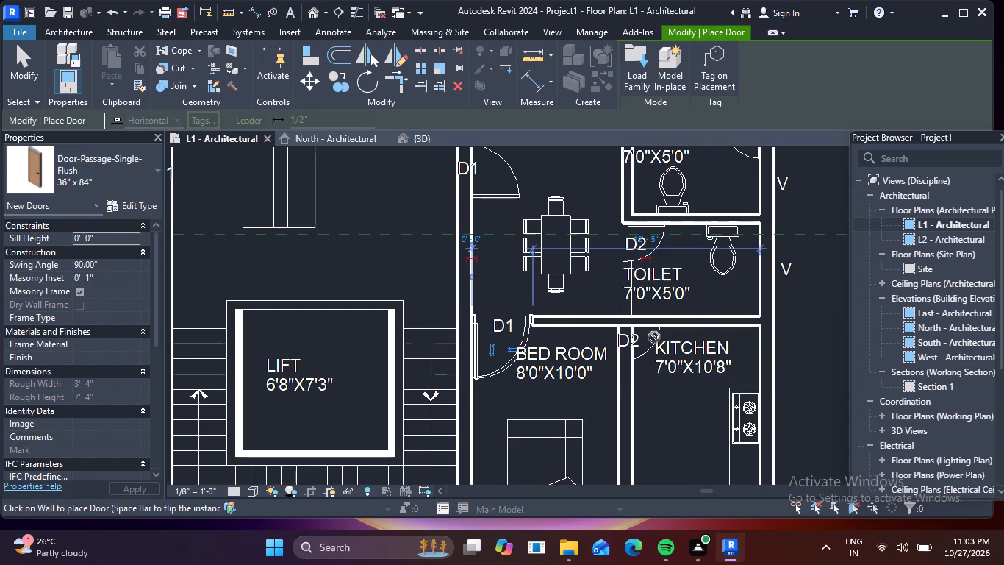
# Place 36" x 84" single-flush entrance doors at the D1 marks on both sides of the stair lobby, each swinging into its apartment.
pyautogui.moveTo(595, 273); pyautogui.dragTo(602, 306, button='middle')
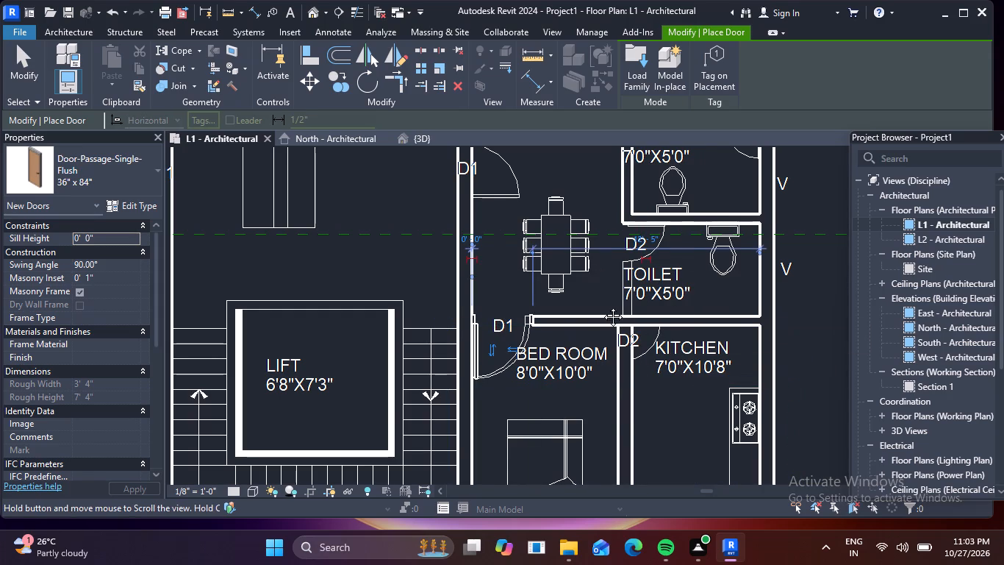
pyautogui.moveTo(602, 306); pyautogui.dragTo(623, 501, button='middle')
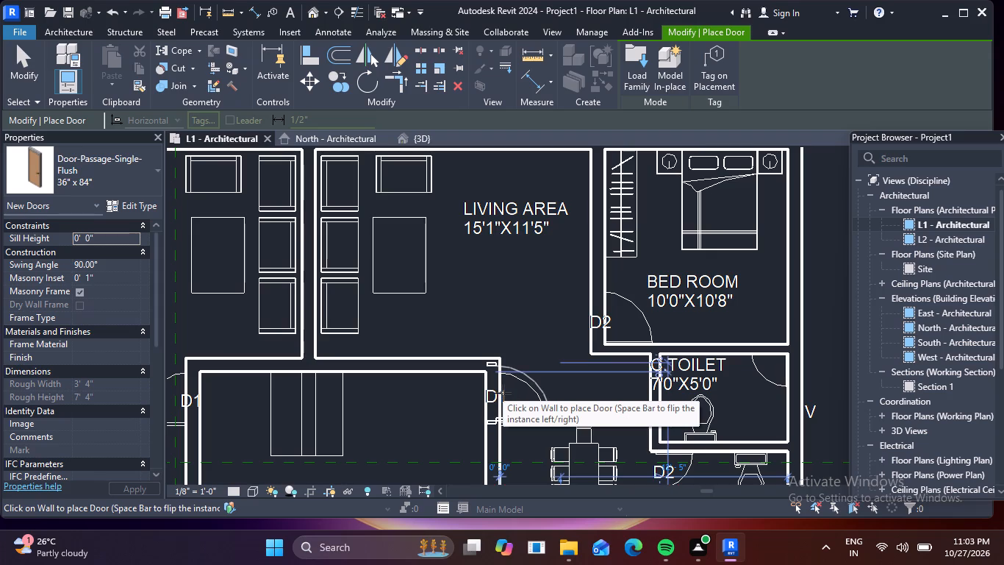
pyautogui.click(503, 393)
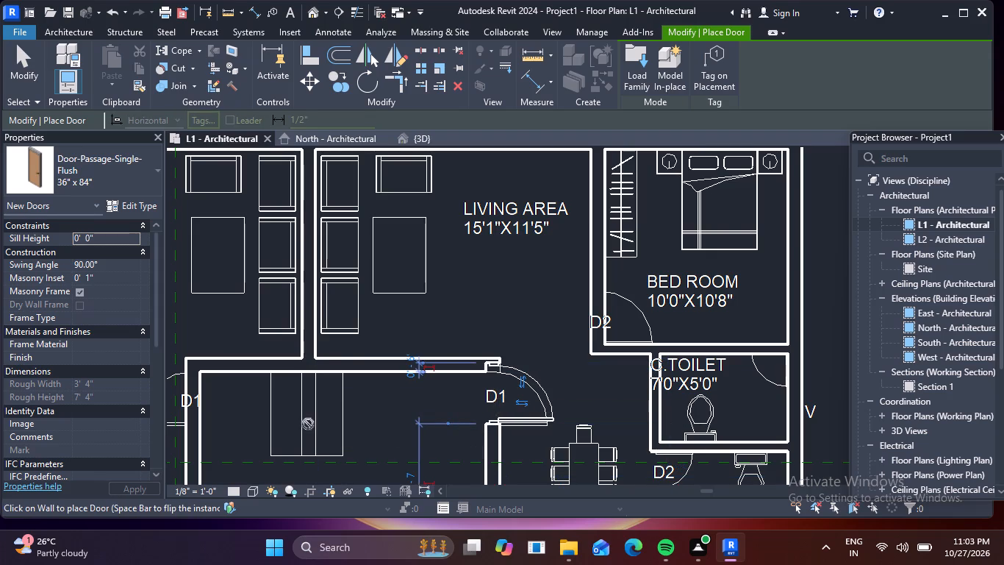
pyautogui.moveTo(308, 424); pyautogui.dragTo(526, 419, button='middle')
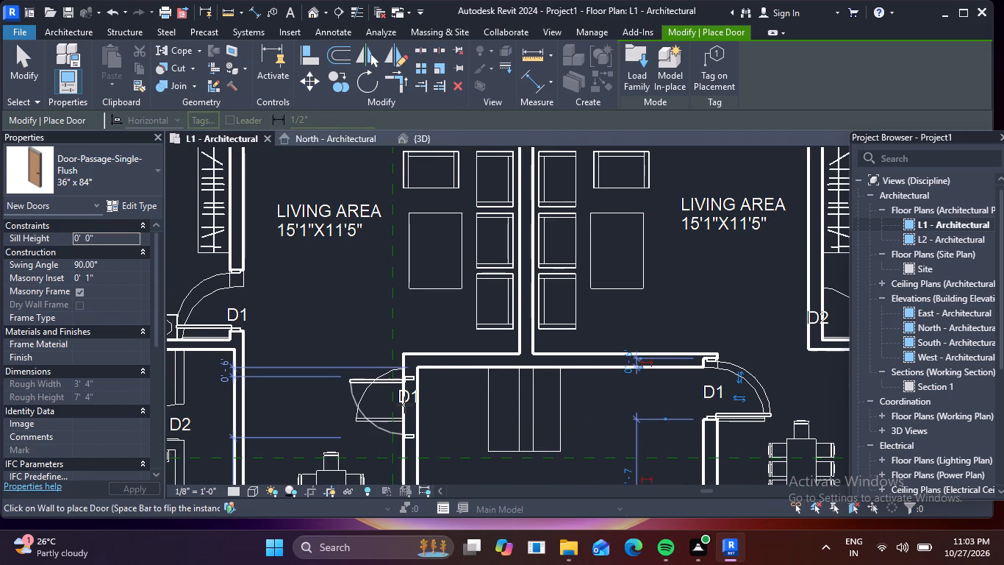
pyautogui.press('space')
pyautogui.click(406, 396)
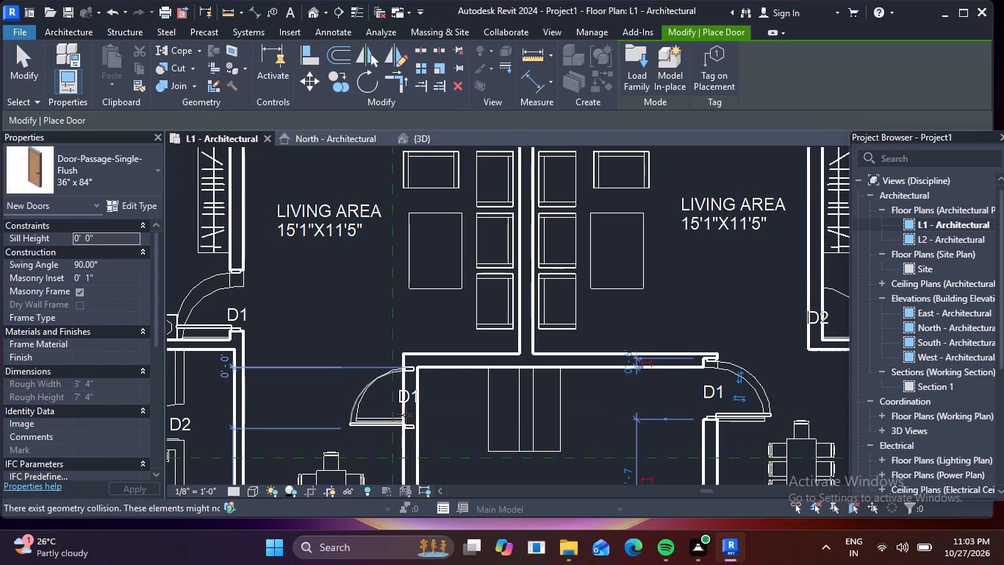
# Place a Door-Passage-Single-Vision_Lite 30" x 84" door at the southwest bedroom's D1 mark, swinging into the bedroom.
pyautogui.scroll(-2, 530, 413)
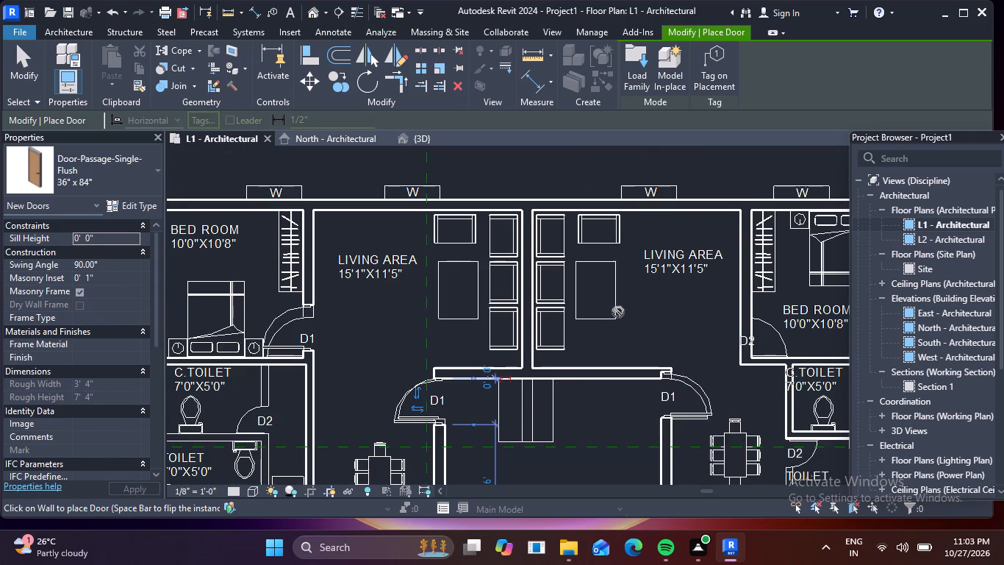
pyautogui.moveTo(600, 325); pyautogui.dragTo(459, 383, button='middle')
pyautogui.moveTo(703, 392); pyautogui.dragTo(612, 313, button='middle')
pyautogui.scroll(3, 559, 338)
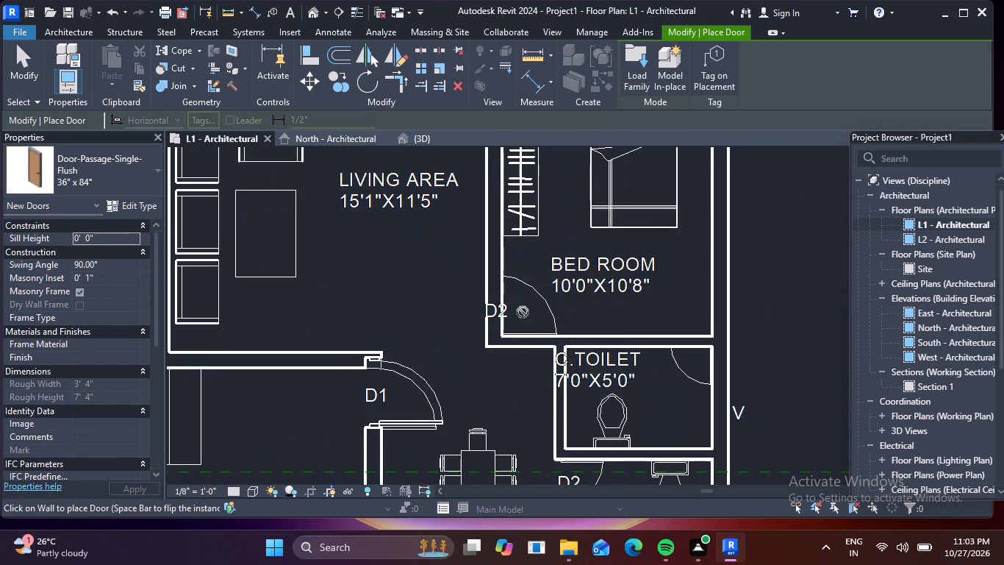
pyautogui.click(148, 169)
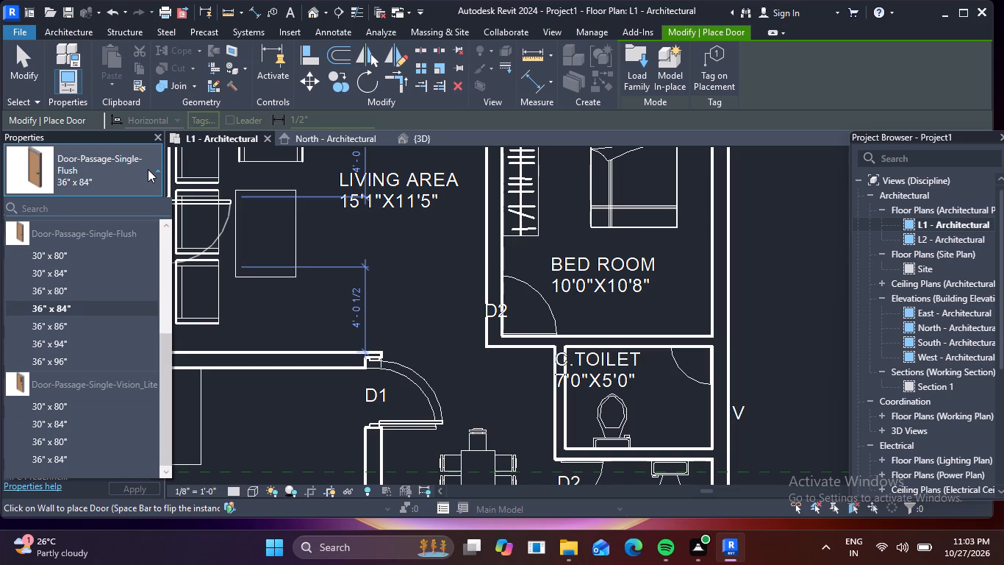
pyautogui.click(51, 425)
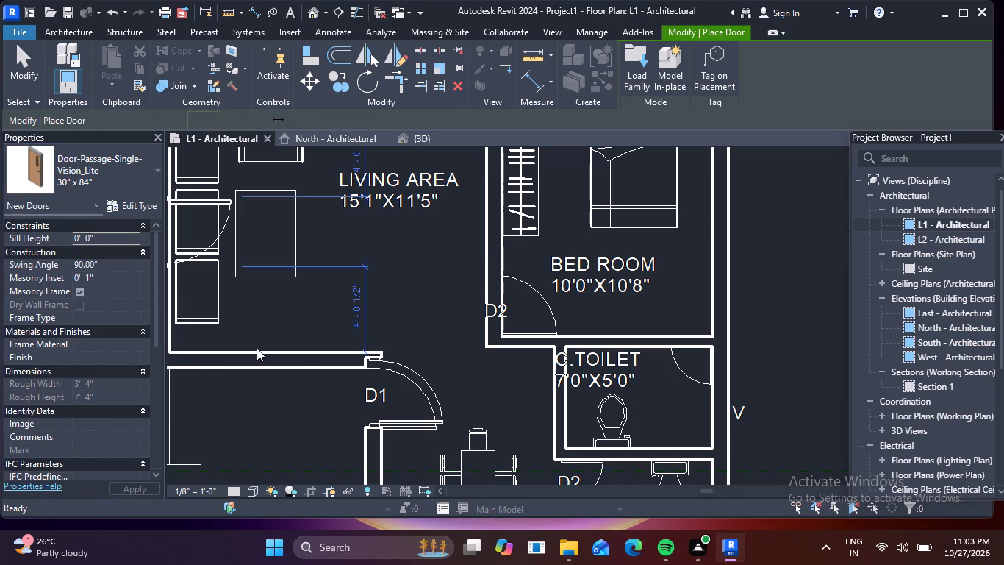
pyautogui.scroll(-2, 257, 348)
pyautogui.moveTo(276, 359); pyautogui.dragTo(575, 292, button='middle')
pyautogui.moveTo(429, 353); pyautogui.dragTo(589, 303, button='middle')
pyautogui.scroll(3, 398, 405)
pyautogui.moveTo(391, 437); pyautogui.dragTo(387, 392, button='middle')
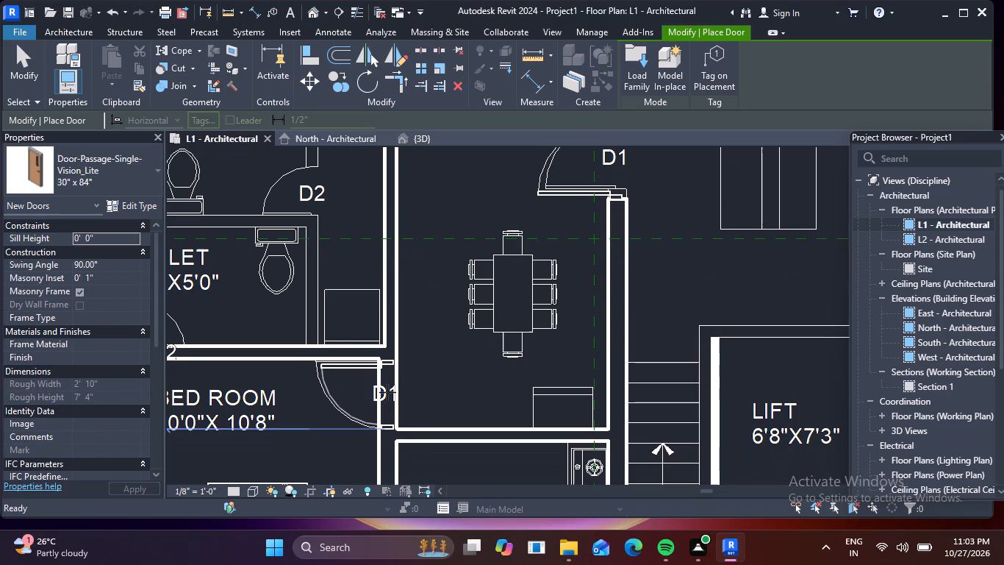
pyautogui.click(377, 391)
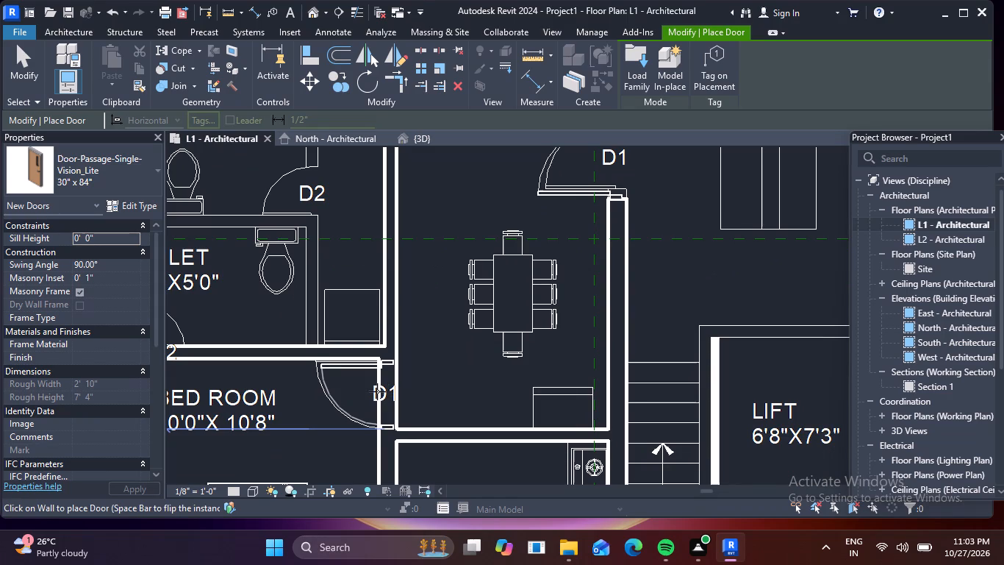
# Place 30" x 84" Vision_Lite doors in the north walls of the west and east kitchens, near each kitchen's west end, swinging inward.
pyautogui.scroll(-3, 498, 383)
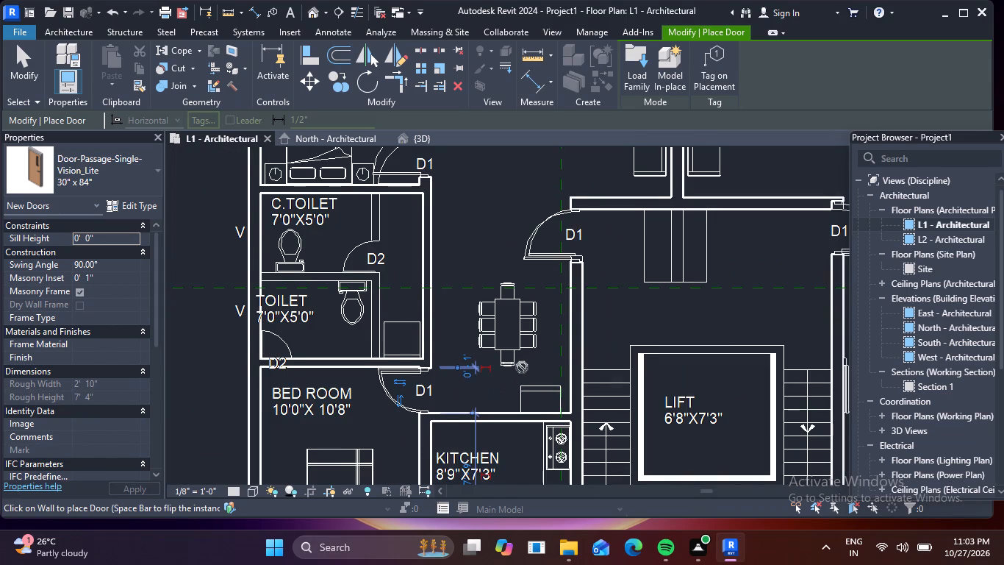
pyautogui.moveTo(453, 388); pyautogui.dragTo(279, 453, button='middle')
pyautogui.scroll(-1, 343, 392)
pyautogui.moveTo(350, 416); pyautogui.dragTo(374, 333, button='middle')
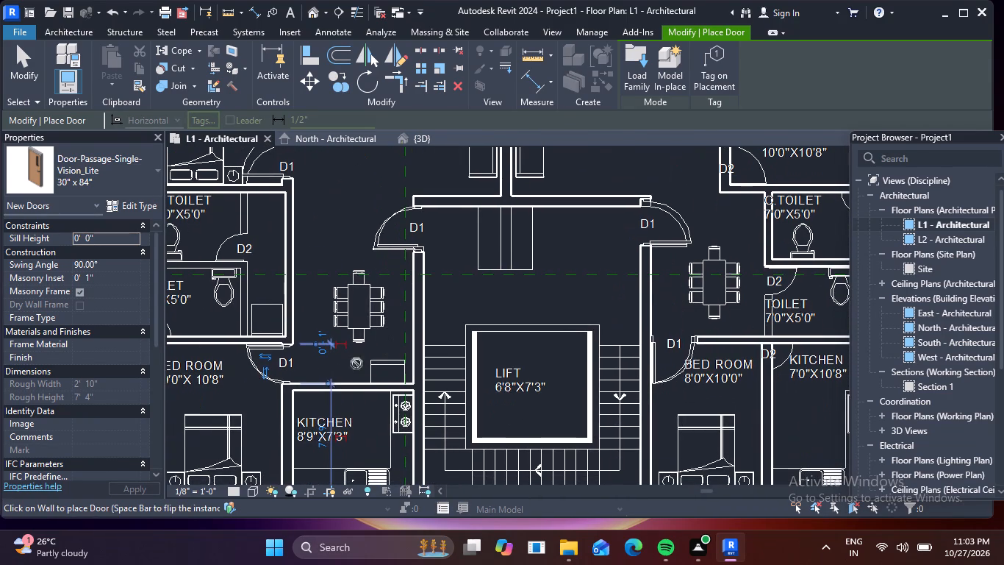
pyautogui.click(320, 397)
pyautogui.scroll(-3, 439, 411)
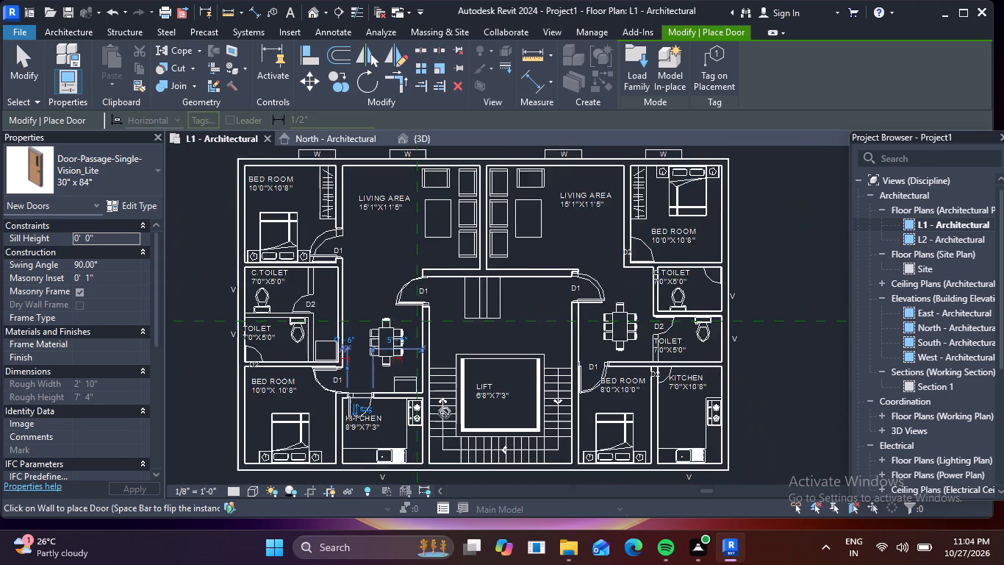
pyautogui.moveTo(416, 400); pyautogui.dragTo(300, 379, button='middle')
pyautogui.scroll(4, 562, 349)
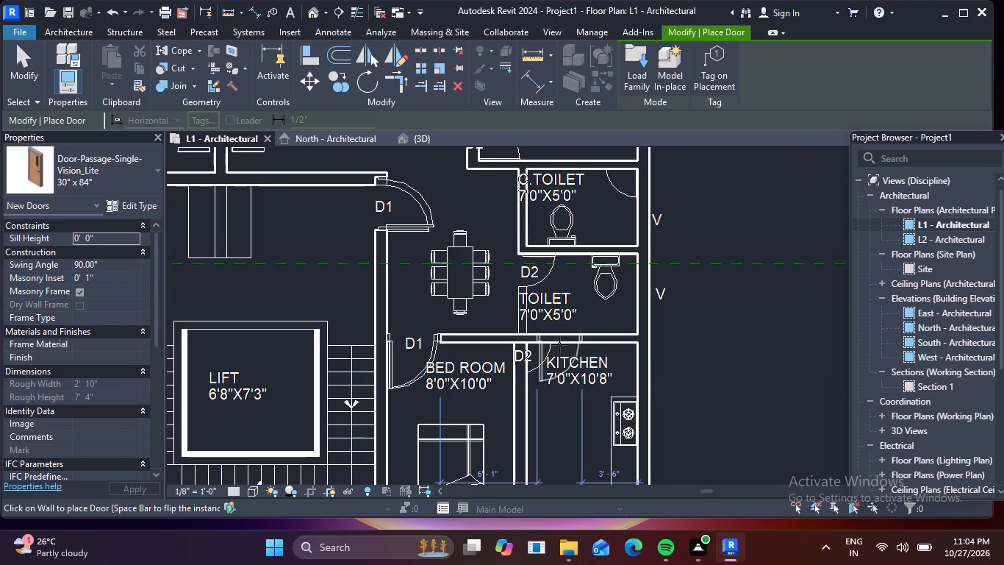
pyautogui.click(552, 347)
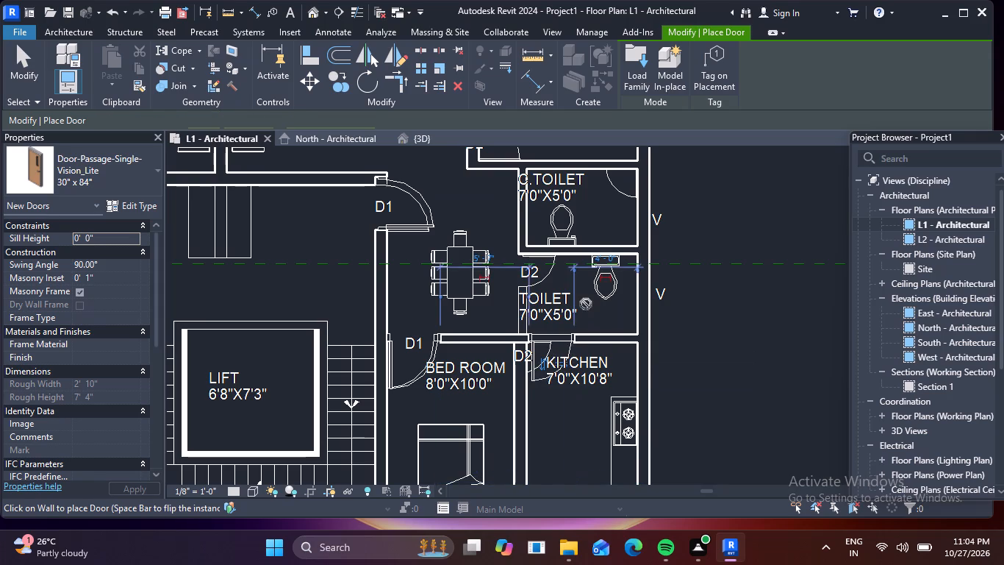
# Place 30" x 84" Vision_Lite doors in the east C.TOILET's north wall, swinging into the toilet, and at the northeast bedroom's D2 mark, swinging into the bedroom.
pyautogui.moveTo(577, 333); pyautogui.dragTo(549, 436, button='middle')
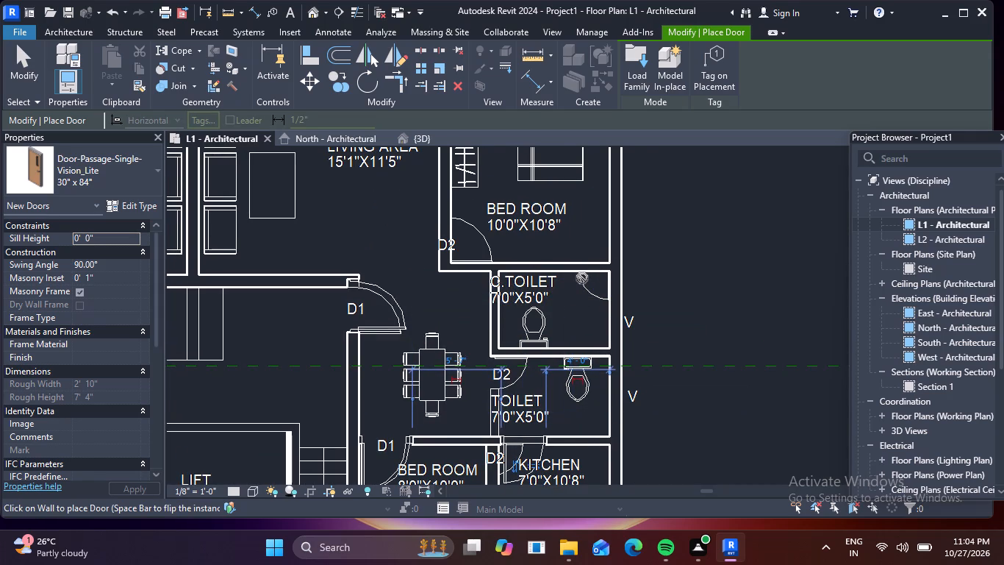
pyautogui.press('space')
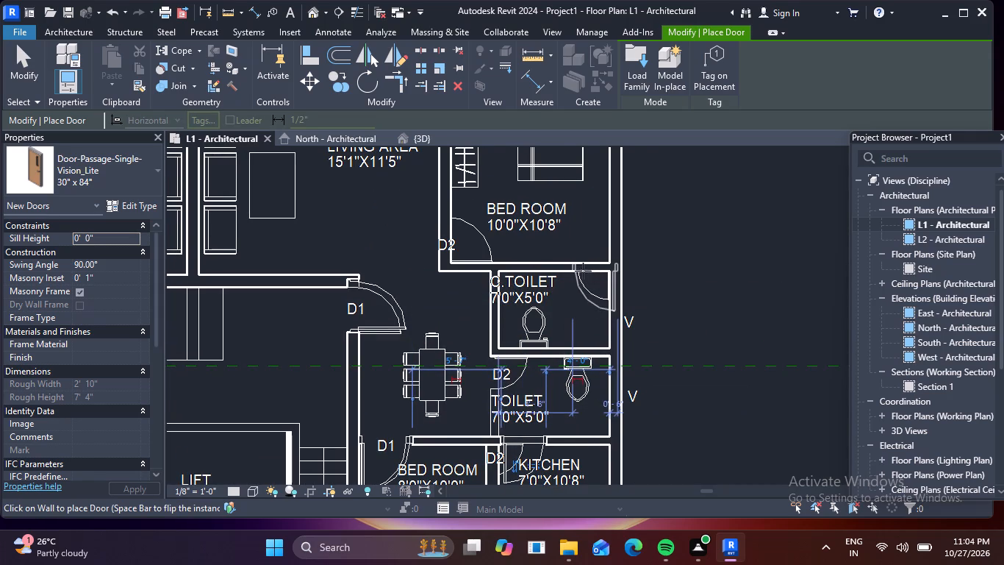
pyautogui.click(581, 271)
pyautogui.moveTo(548, 233); pyautogui.dragTo(545, 274, button='middle')
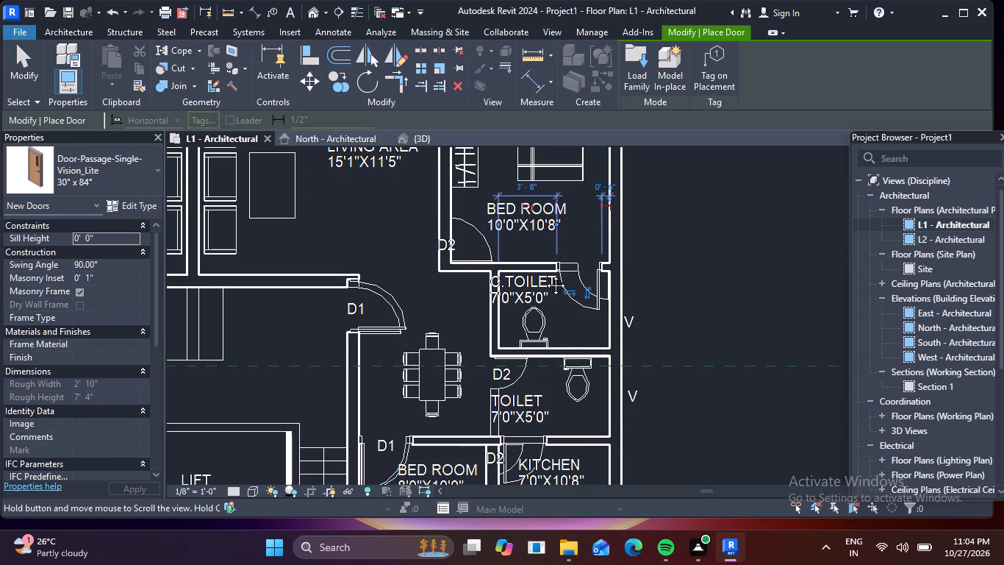
pyautogui.moveTo(545, 274); pyautogui.dragTo(531, 324, button='middle')
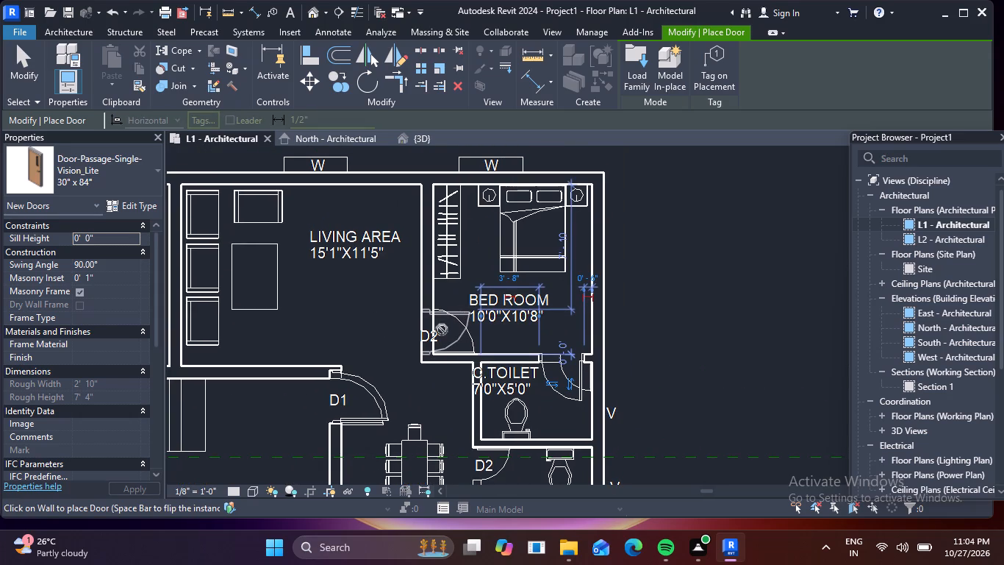
pyautogui.press('space')
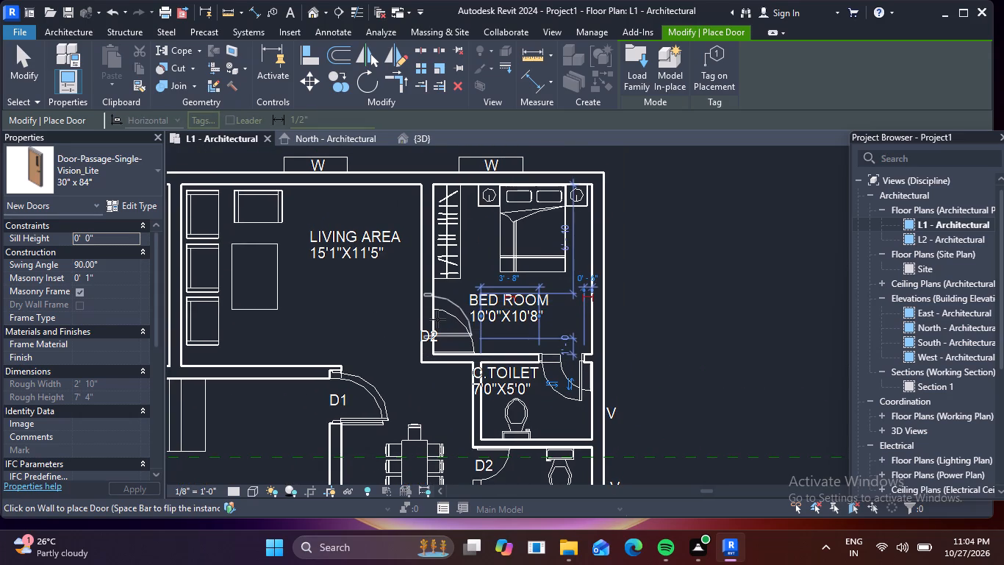
pyautogui.click(437, 328)
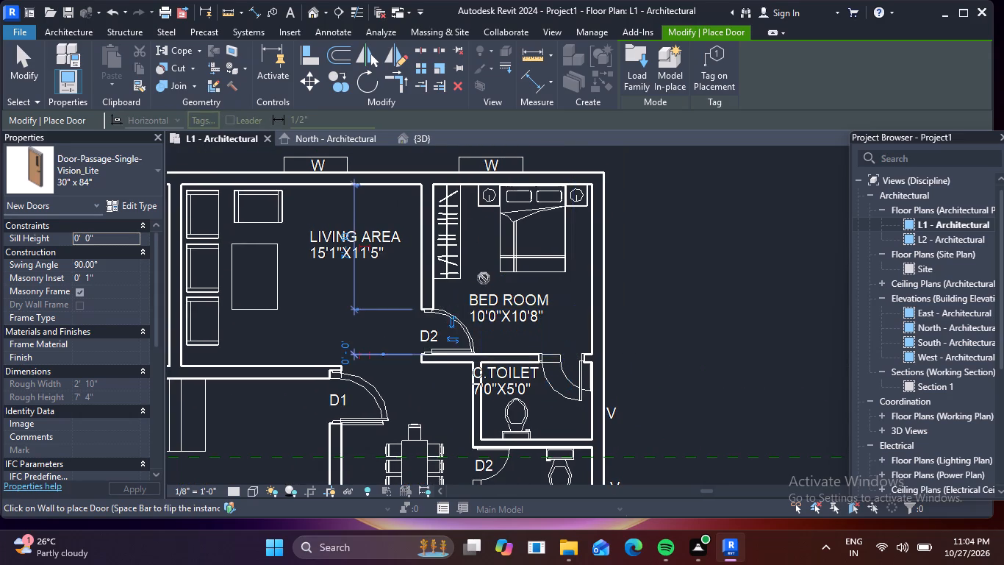
# Draw a Generic - 6" wall along the east side of the west apartment's C.TOILET and TOILET, from the north wall to the south wall.
pyautogui.moveTo(484, 277); pyautogui.dragTo(454, 443, button='middle')
pyautogui.moveTo(445, 407); pyautogui.dragTo(551, 365, button='middle')
pyautogui.scroll(-2, 381, 380)
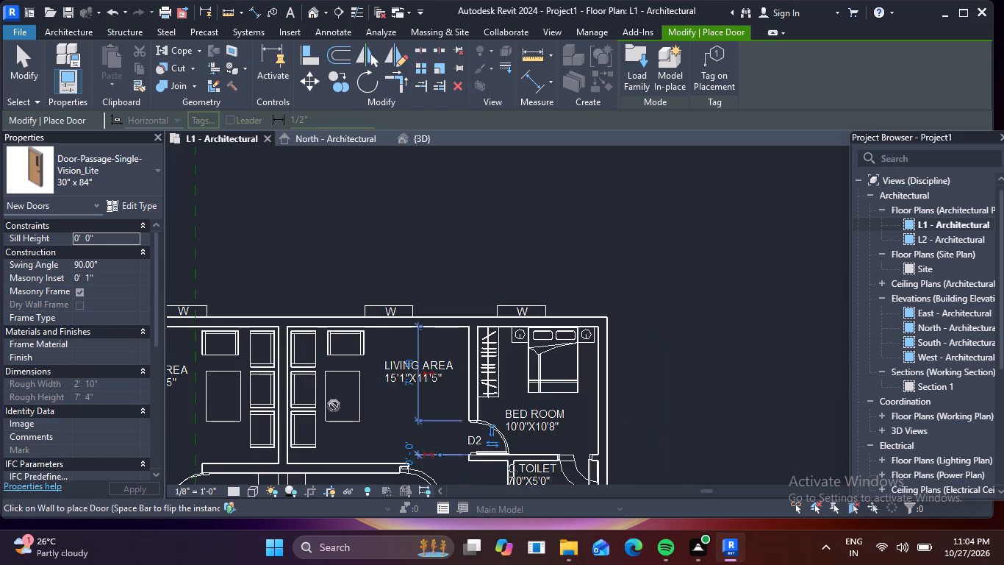
pyautogui.moveTo(337, 408); pyautogui.dragTo(554, 330, button='middle')
pyautogui.moveTo(297, 371); pyautogui.dragTo(369, 321, button='middle')
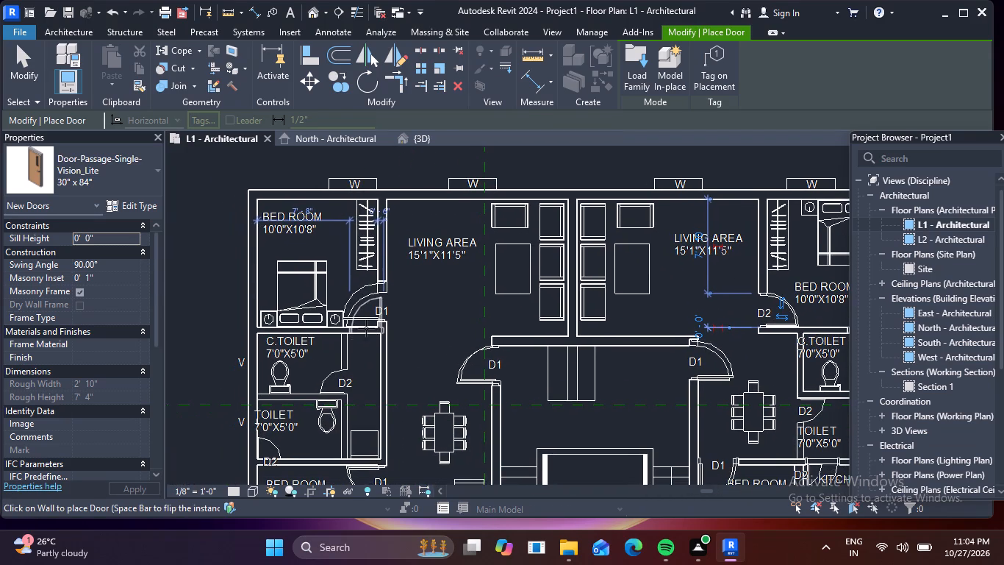
pyautogui.scroll(3, 345, 380)
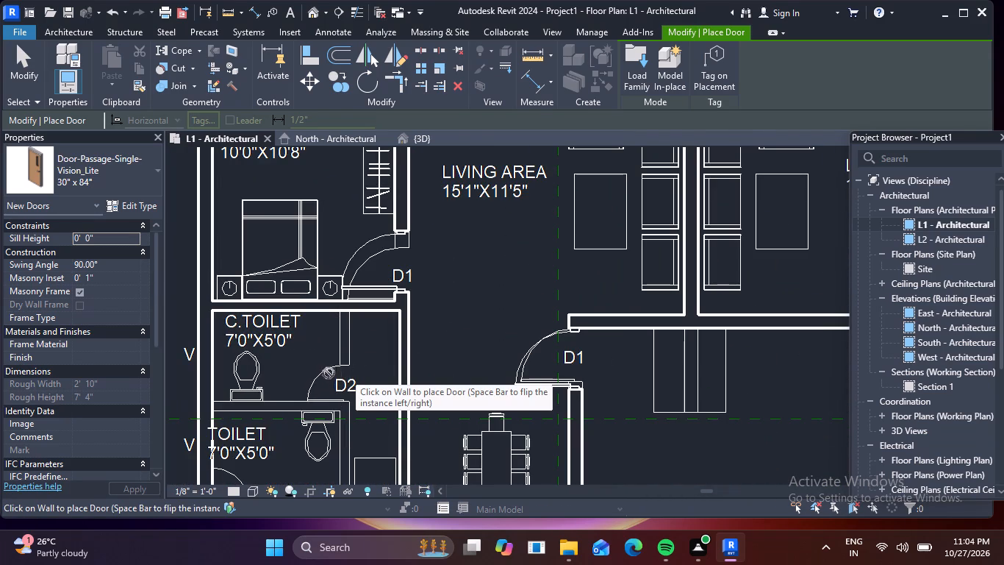
pyautogui.scroll(-2, 360, 394)
pyautogui.moveTo(372, 420); pyautogui.dragTo(370, 345, button='middle')
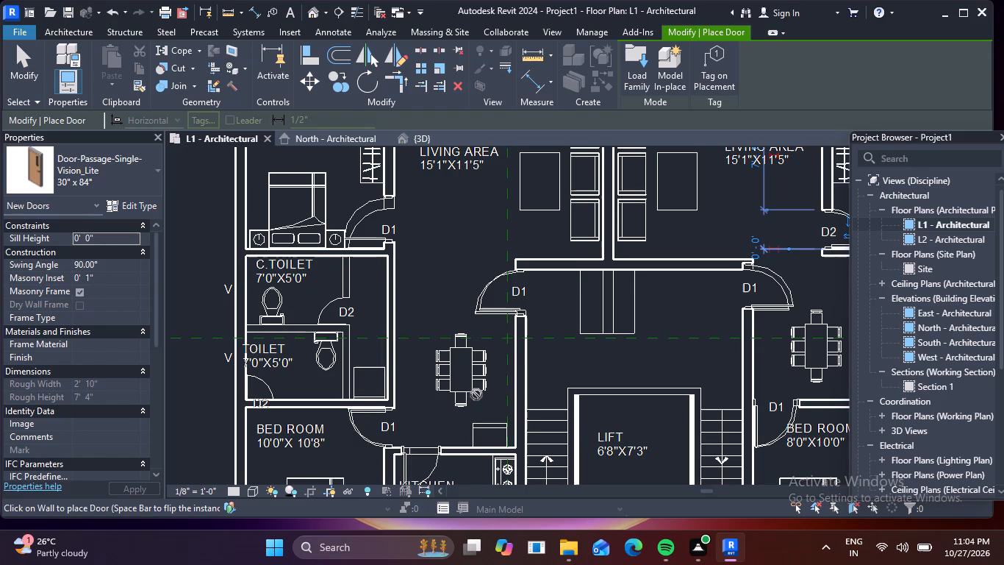
pyautogui.press('Escape')
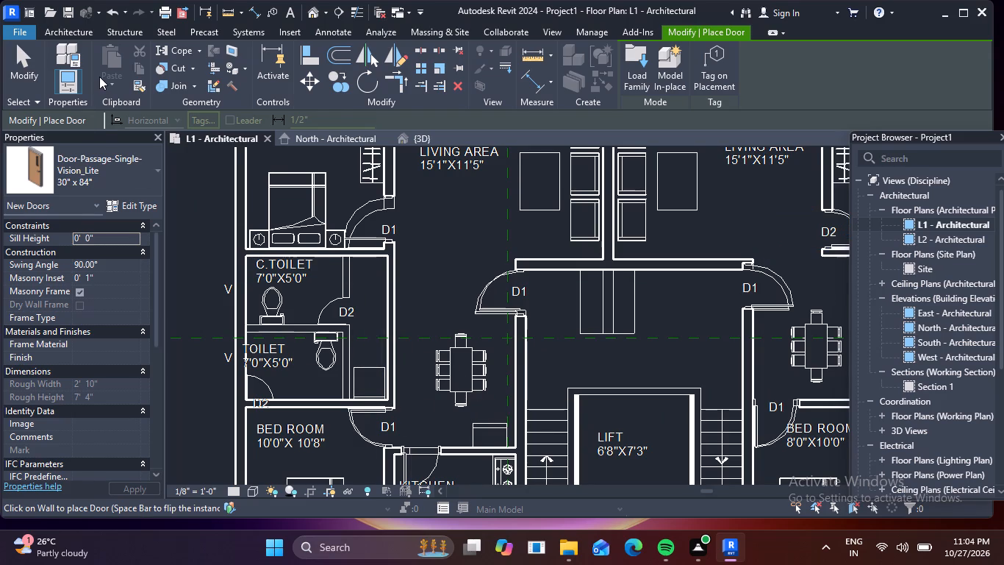
pyautogui.press('Escape')
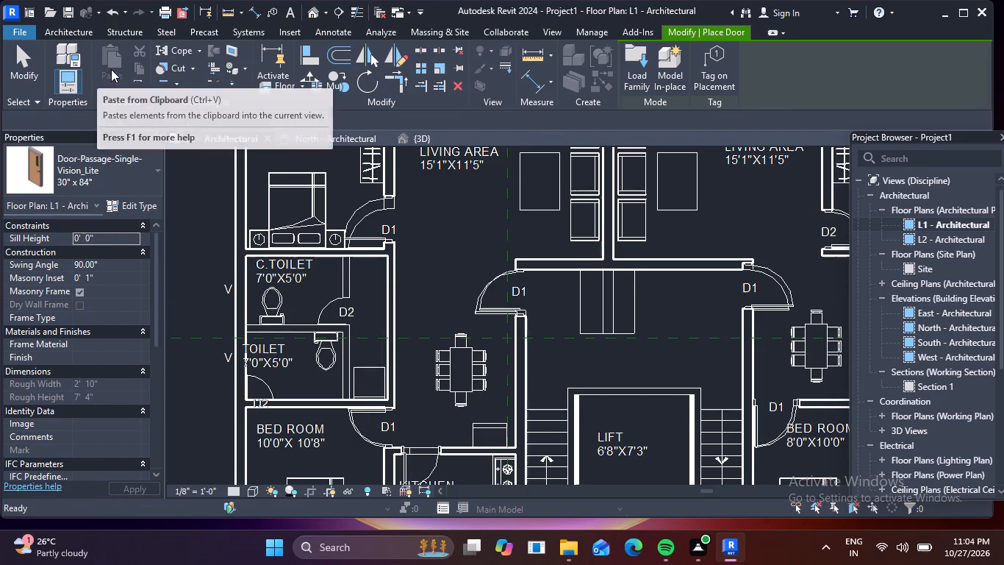
pyautogui.click(68, 60)
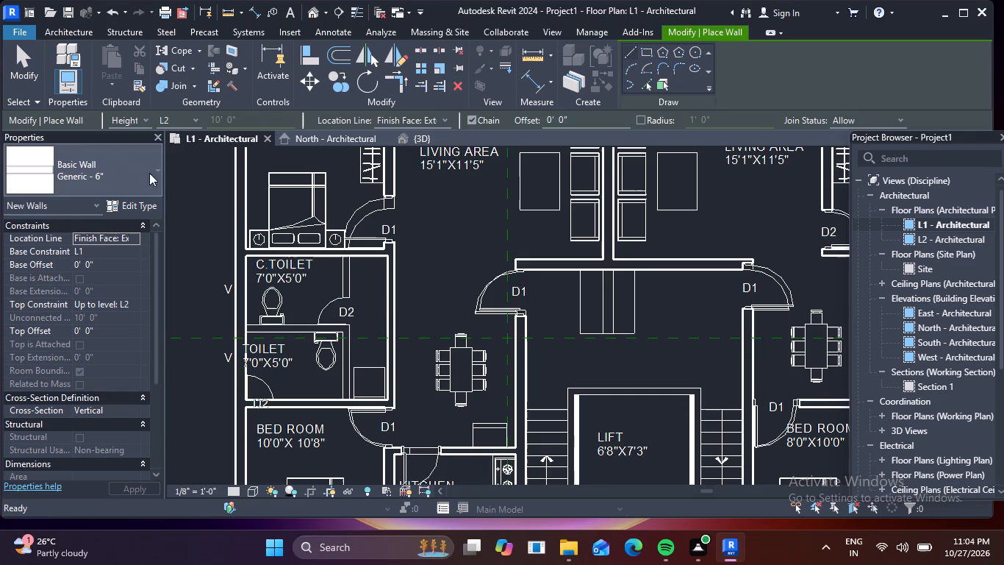
pyautogui.scroll(2, 318, 265)
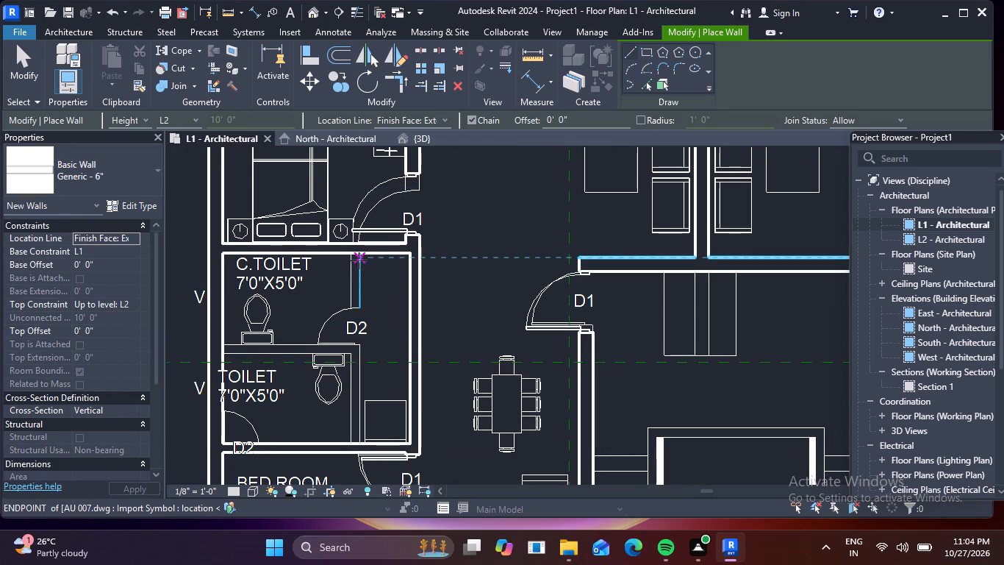
pyautogui.click(359, 260)
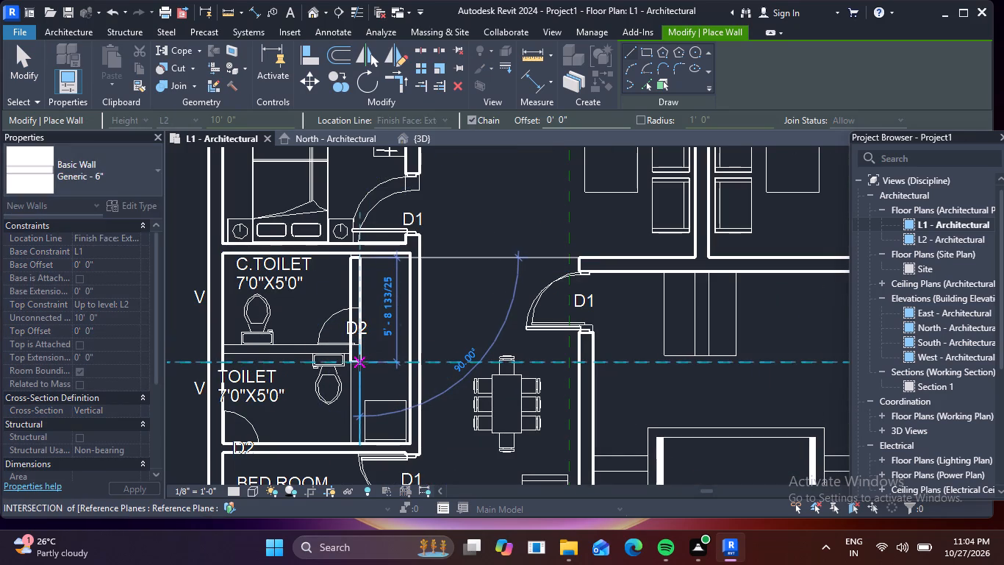
pyautogui.scroll(3, 357, 280)
pyautogui.press('Escape')
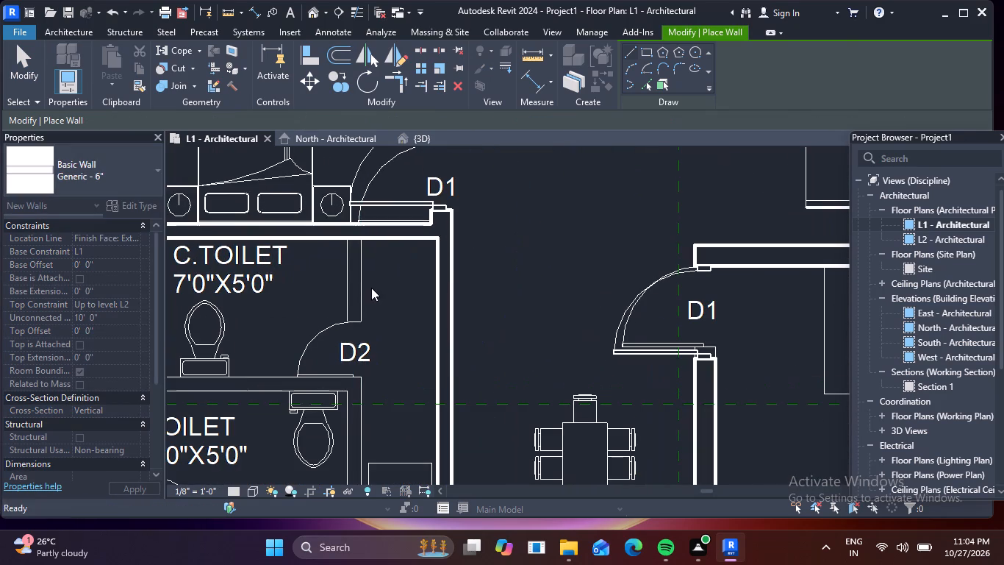
pyautogui.click(359, 238)
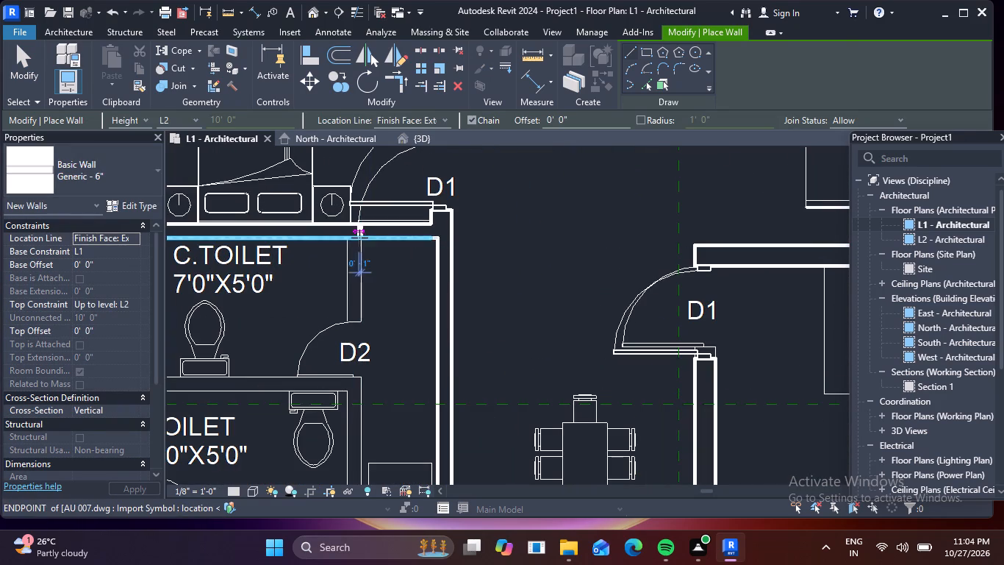
pyautogui.moveTo(353, 406); pyautogui.dragTo(360, 324, button='middle')
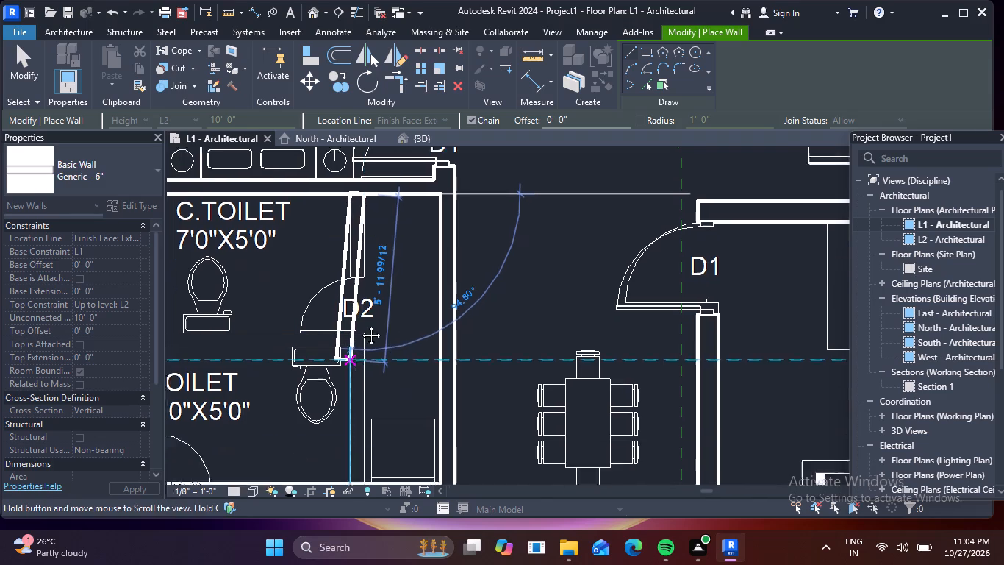
pyautogui.moveTo(360, 324); pyautogui.dragTo(354, 239, button='middle')
pyautogui.click(363, 356)
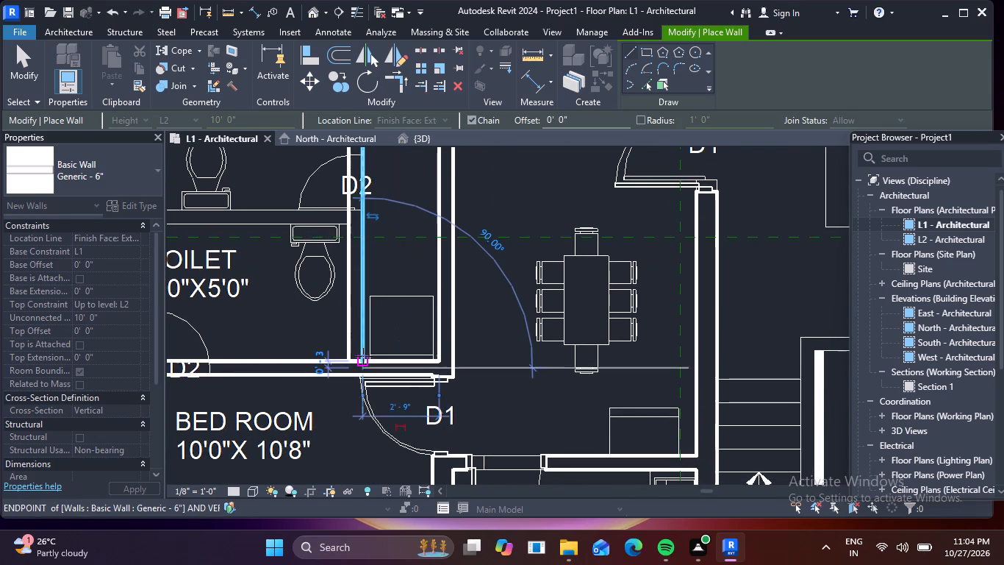
pyautogui.press('space')
pyautogui.moveTo(425, 297); pyautogui.dragTo(465, 388, button='middle')
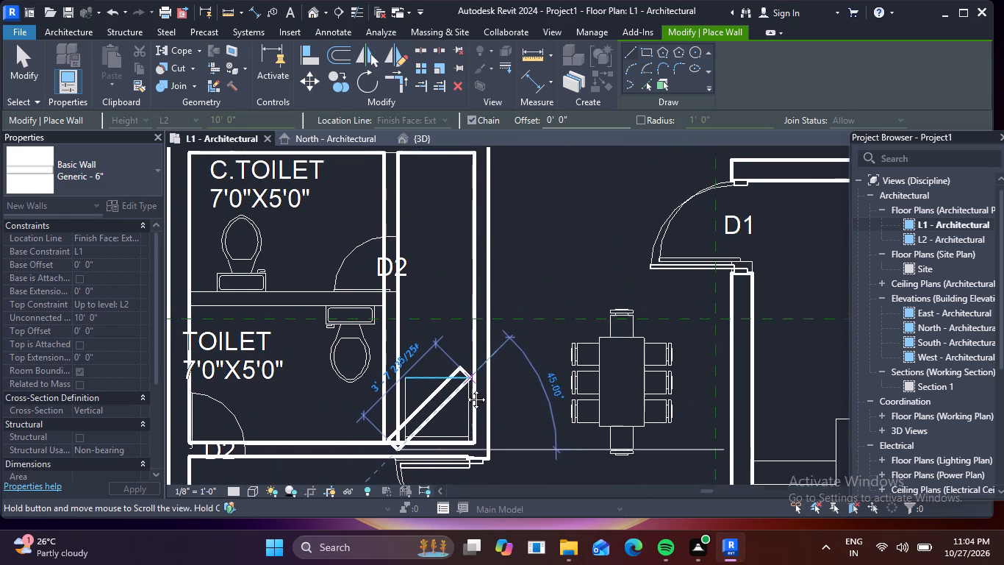
pyautogui.moveTo(465, 388); pyautogui.dragTo(471, 399, button='middle')
pyautogui.press('Escape')
# Draw a Generic - 6" partition 7'-0" long between the west C.TOILET and TOILET, from the outer wall to the toilets' east wall.
pyautogui.scroll(-1, 336, 304)
pyautogui.moveTo(348, 308); pyautogui.dragTo(368, 316, button='middle')
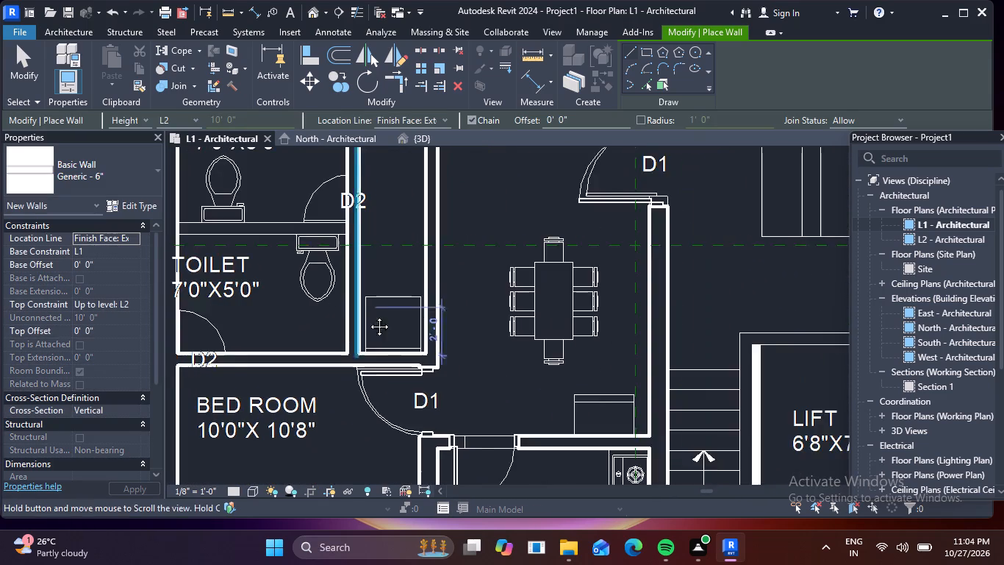
pyautogui.moveTo(368, 316); pyautogui.dragTo(442, 349, button='middle')
pyautogui.press('space')
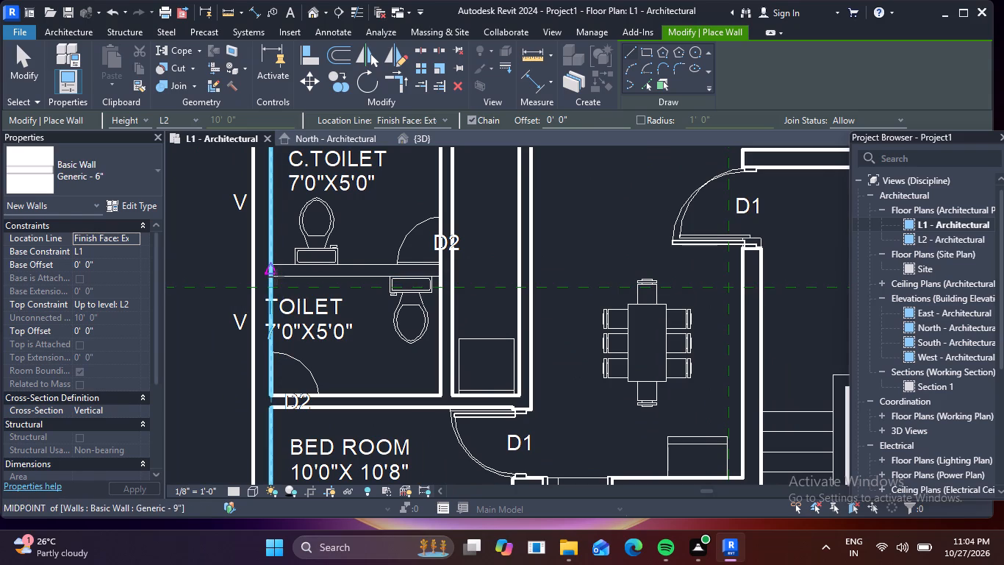
pyautogui.click(276, 277)
pyautogui.press('space')
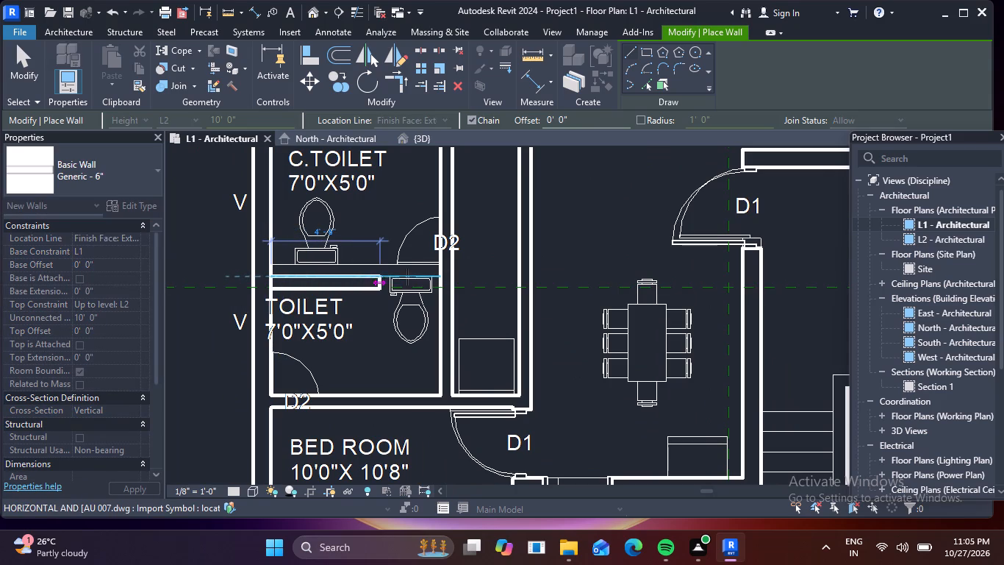
pyautogui.click(442, 277)
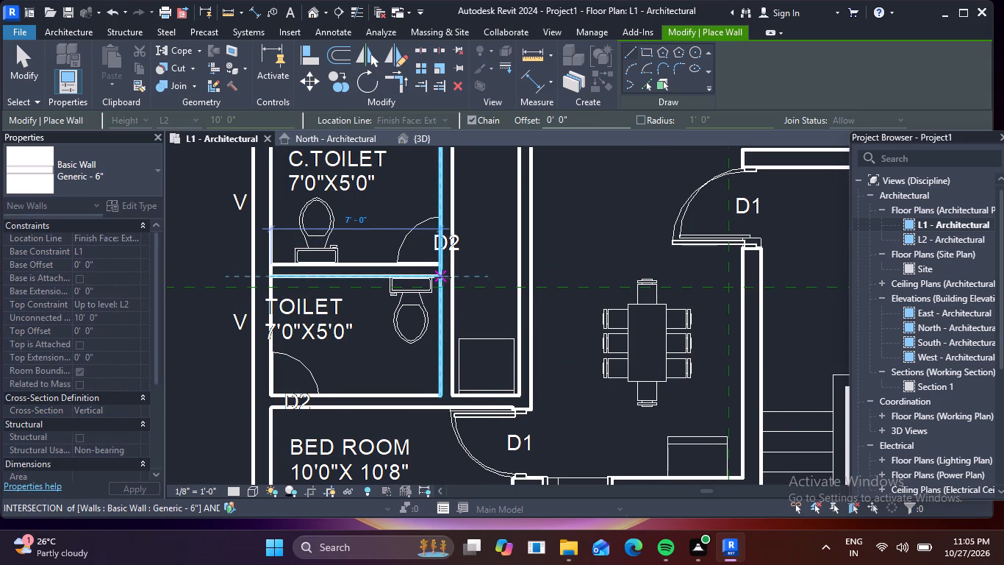
pyautogui.press('Escape')
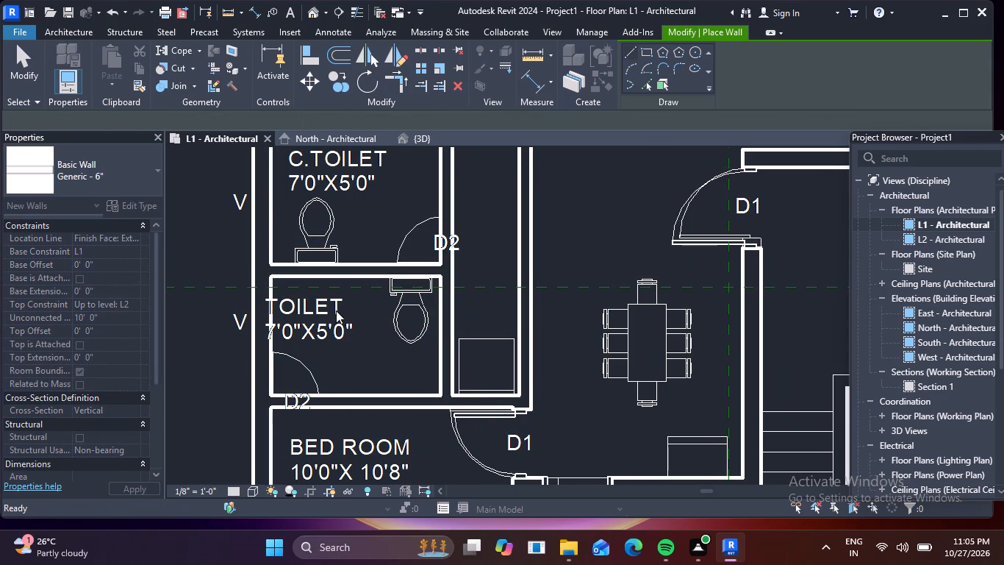
# Place 30" x 84" Vision_Lite doors at the D2 marks in the west C.TOILET's east wall and the TOILET's south wall, each swinging into its toilet.
pyautogui.scroll(-2, 323, 239)
pyautogui.moveTo(334, 249); pyautogui.dragTo(328, 313, button='middle')
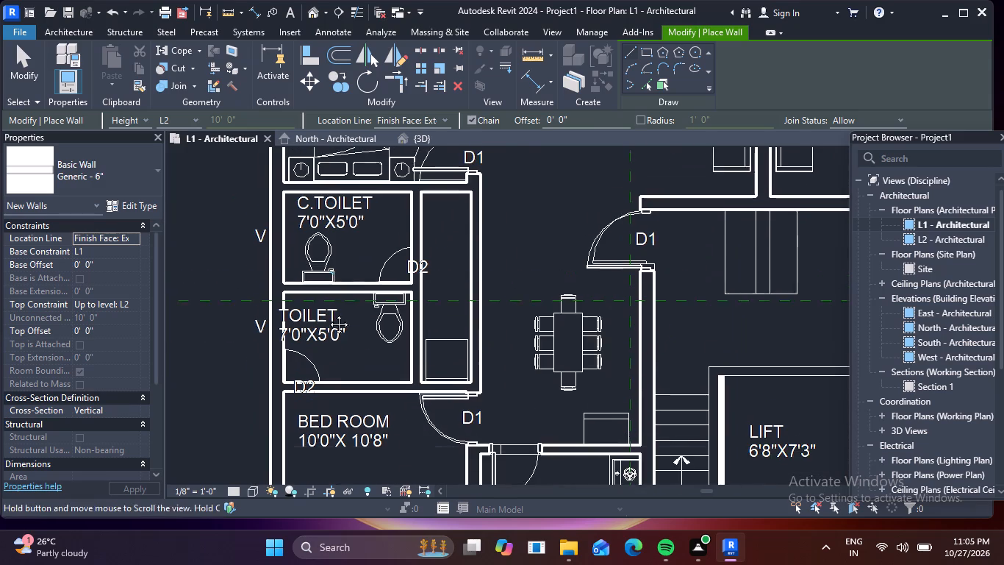
pyautogui.moveTo(328, 313); pyautogui.dragTo(328, 314, button='middle')
pyautogui.click(70, 36)
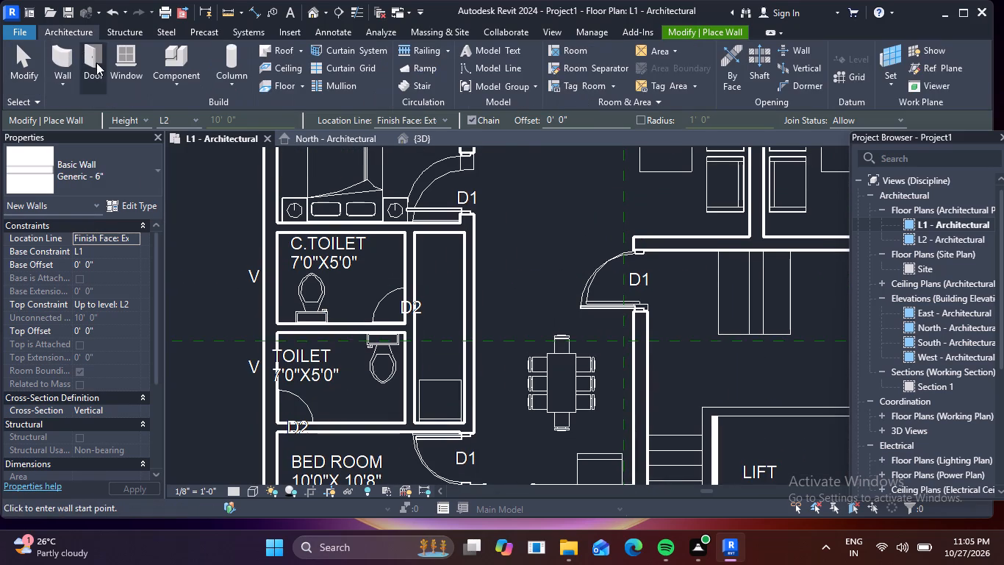
pyautogui.click(96, 63)
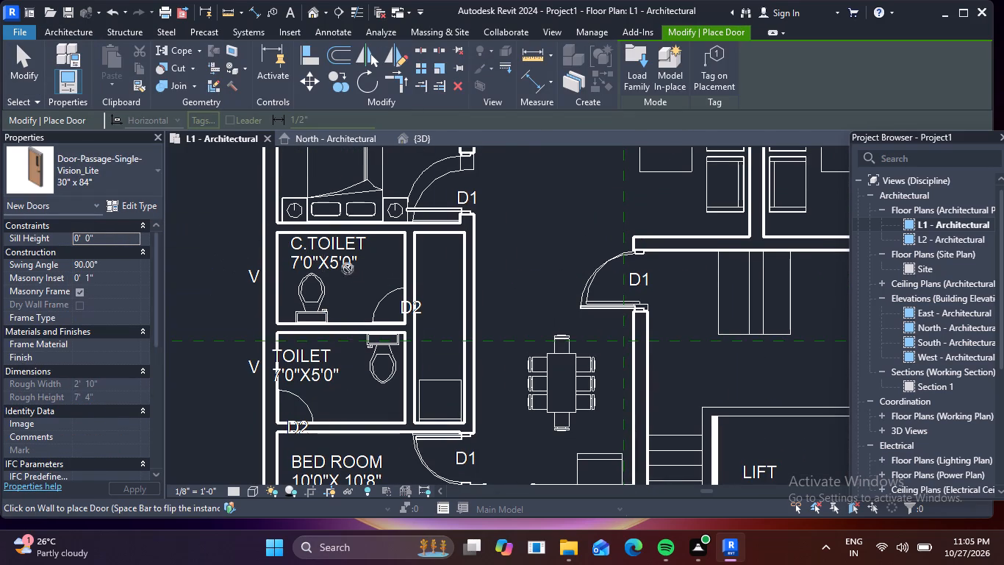
pyautogui.press('space')
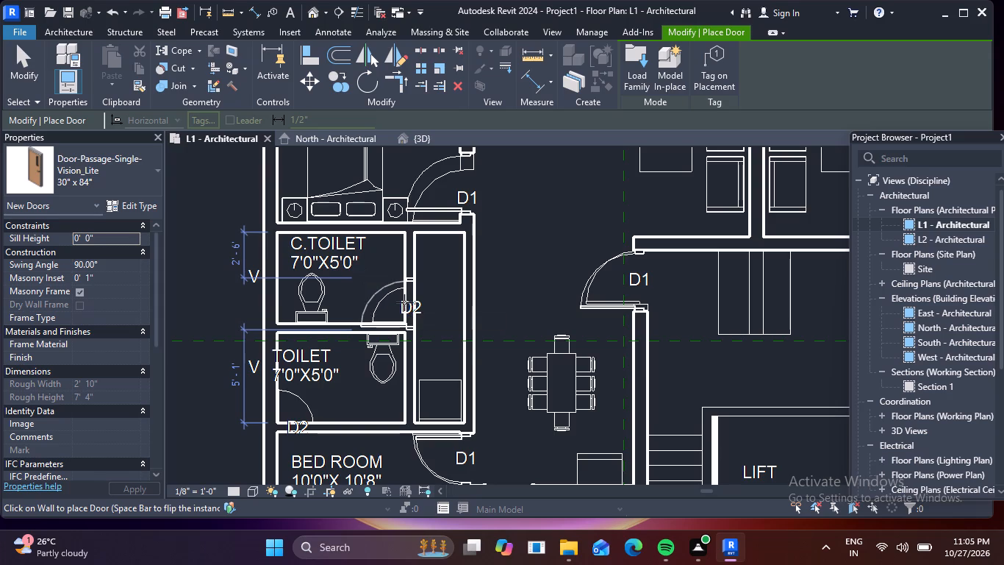
pyautogui.click(405, 298)
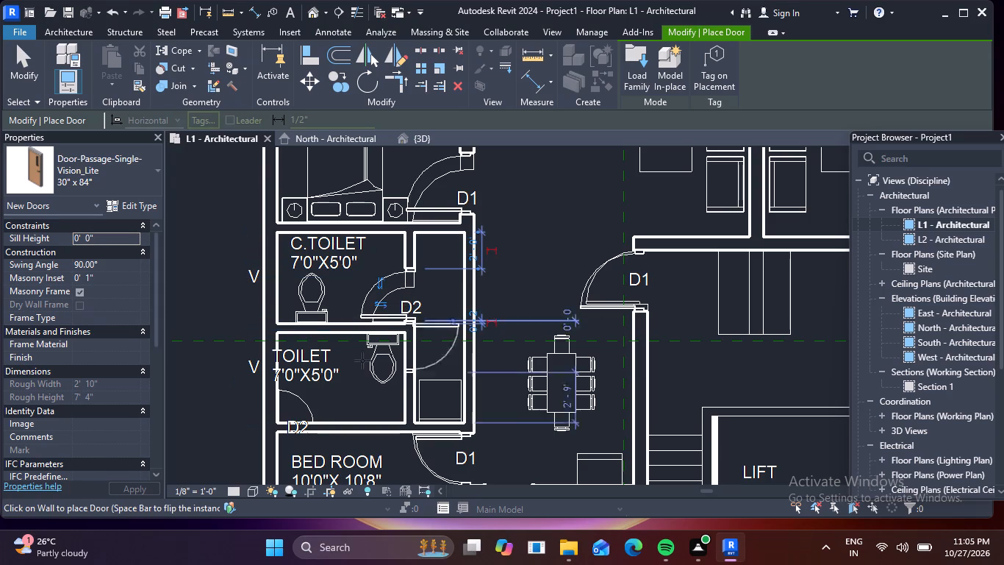
pyautogui.click(301, 422)
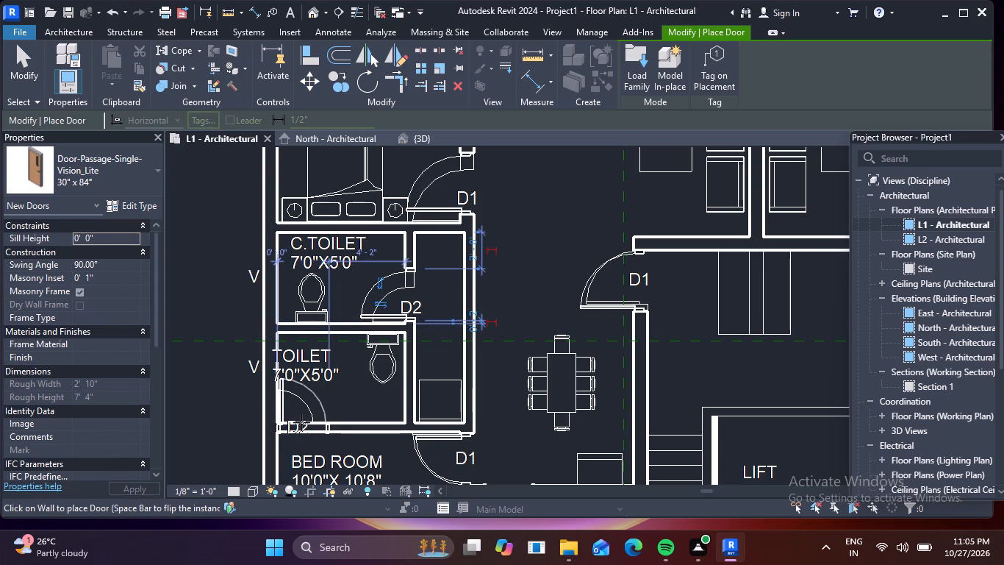
# Examine the whole L1 plan for door marks and openings that still need attention.
pyautogui.scroll(-5, 379, 349)
pyautogui.moveTo(466, 343); pyautogui.dragTo(439, 294, button='middle')
pyautogui.moveTo(439, 294); pyautogui.dragTo(438, 296, button='middle')
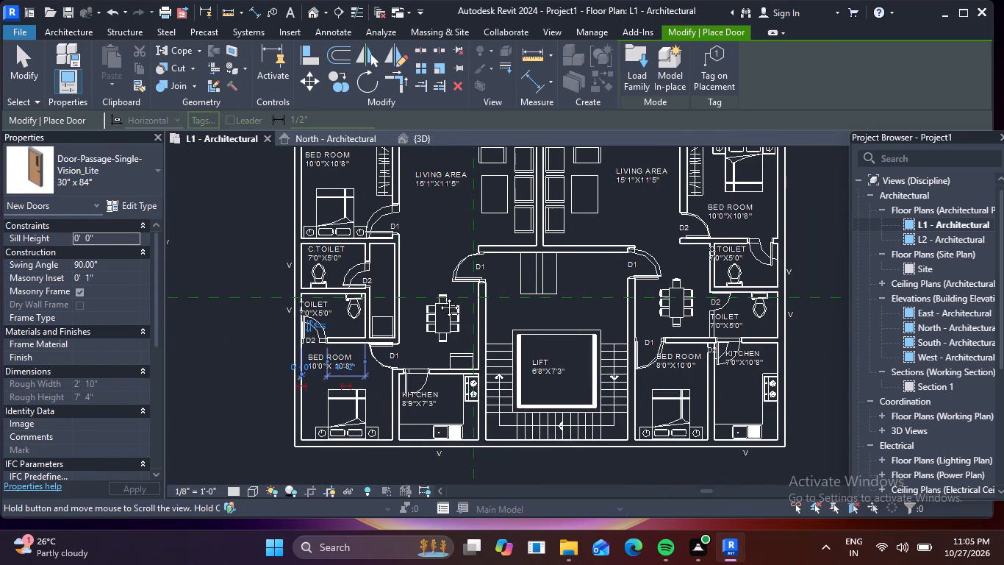
pyautogui.moveTo(438, 296); pyautogui.dragTo(422, 357, button='middle')
pyautogui.moveTo(512, 393); pyautogui.dragTo(501, 281, button='middle')
pyautogui.middleClick(501, 281)
pyautogui.moveTo(501, 281); pyautogui.dragTo(512, 381, button='middle')
pyautogui.scroll(5, 580, 293)
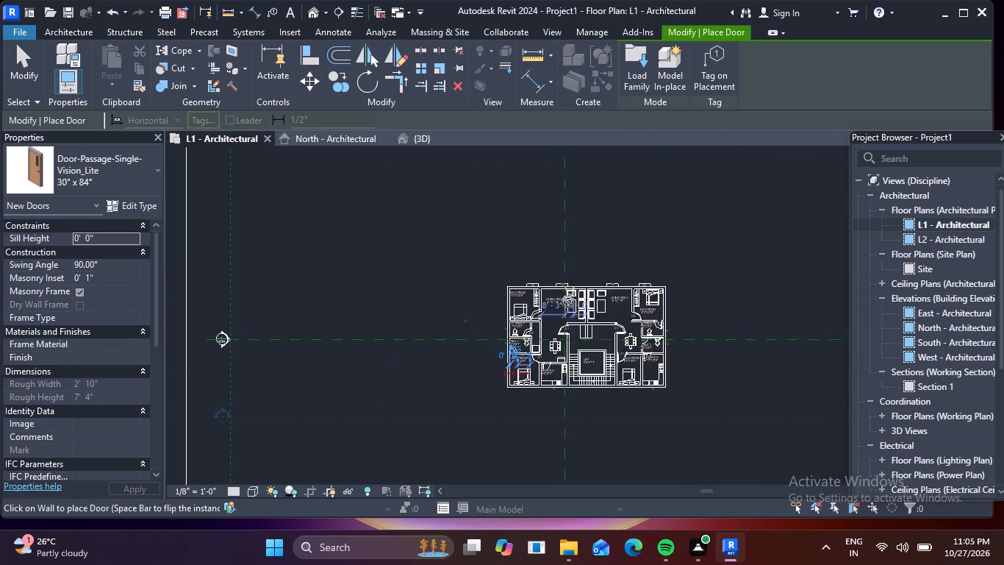
pyautogui.scroll(10, 567, 302)
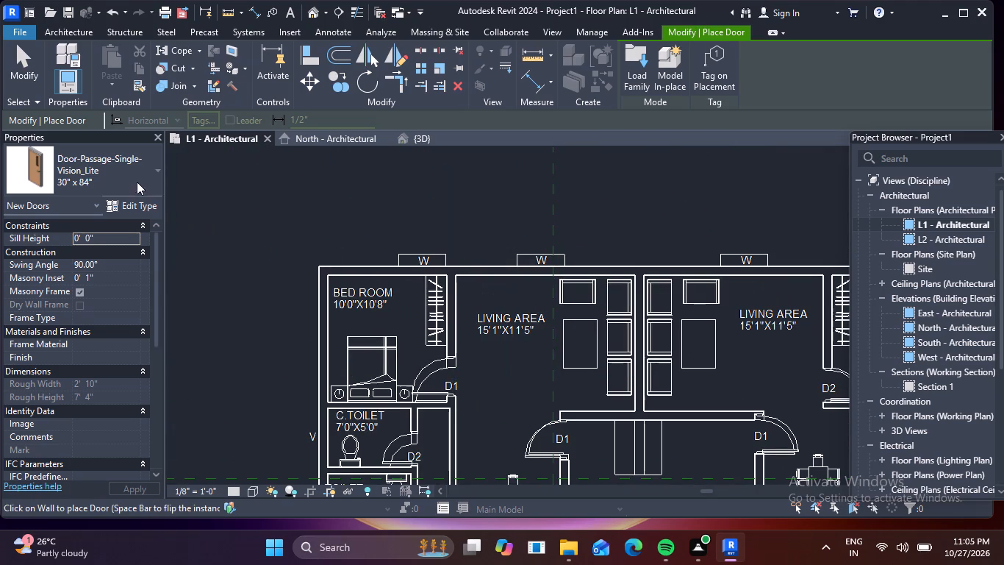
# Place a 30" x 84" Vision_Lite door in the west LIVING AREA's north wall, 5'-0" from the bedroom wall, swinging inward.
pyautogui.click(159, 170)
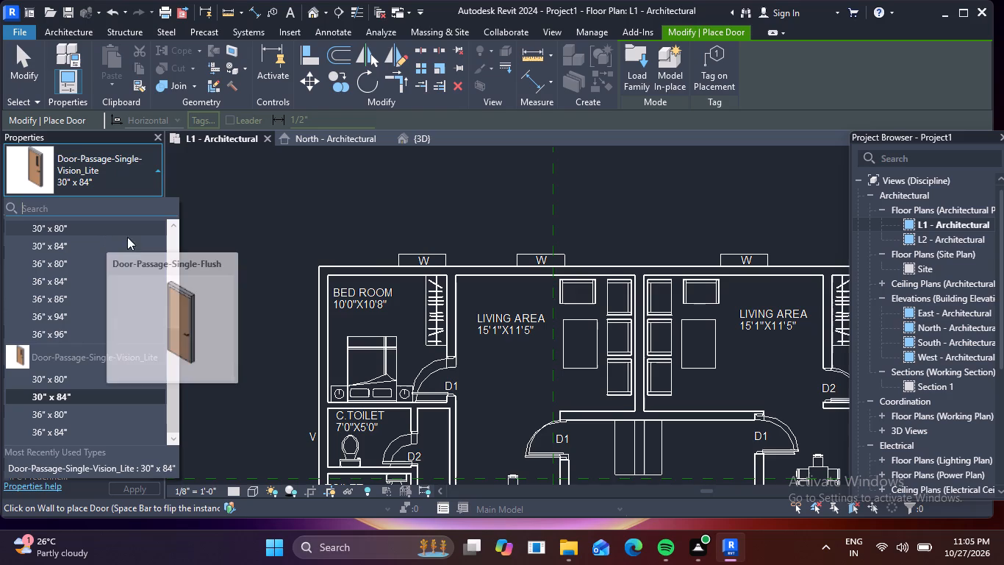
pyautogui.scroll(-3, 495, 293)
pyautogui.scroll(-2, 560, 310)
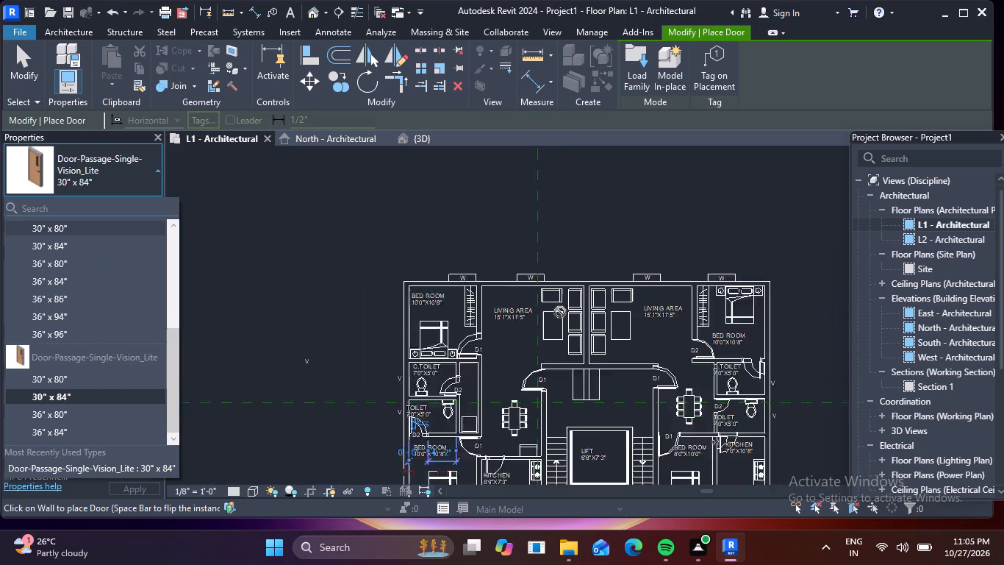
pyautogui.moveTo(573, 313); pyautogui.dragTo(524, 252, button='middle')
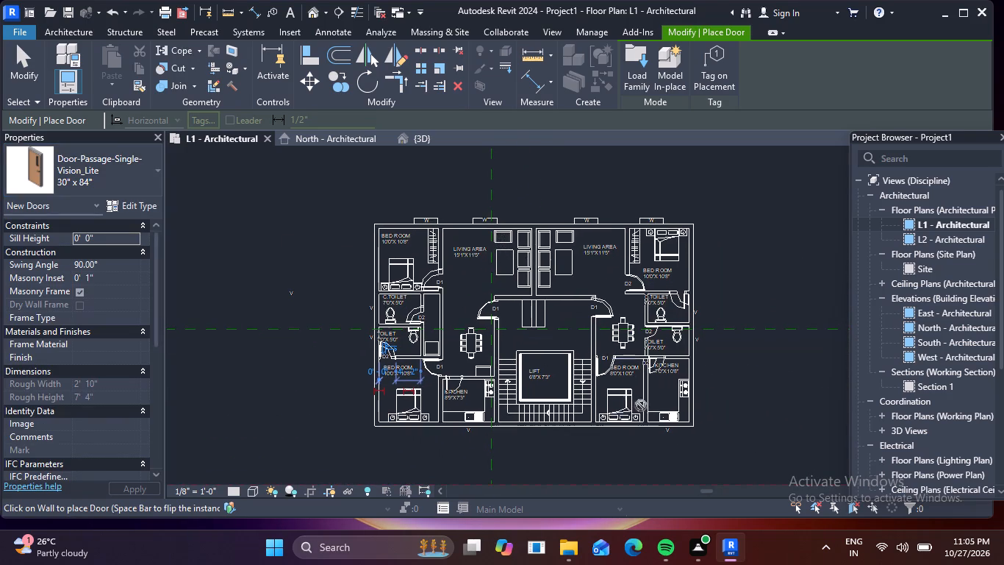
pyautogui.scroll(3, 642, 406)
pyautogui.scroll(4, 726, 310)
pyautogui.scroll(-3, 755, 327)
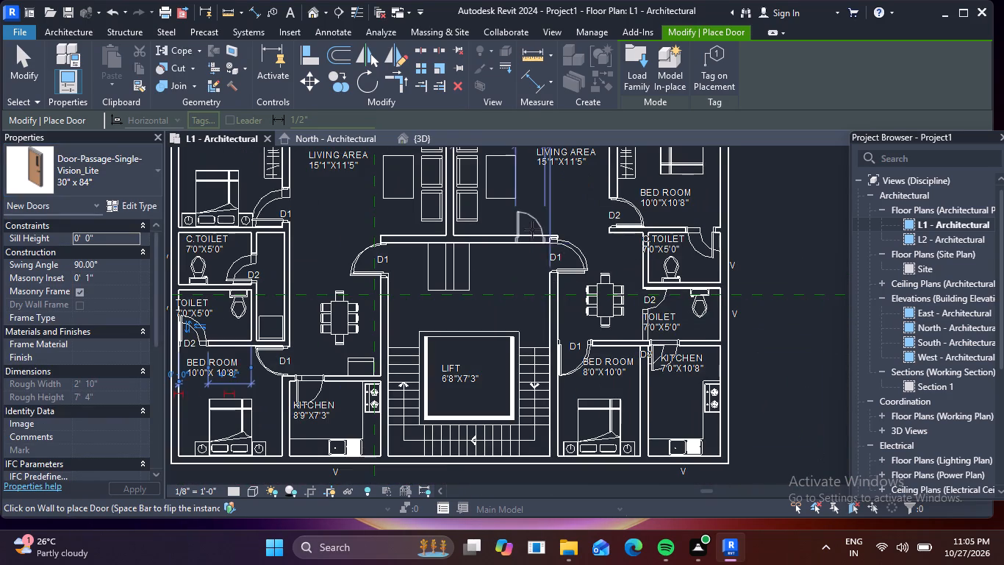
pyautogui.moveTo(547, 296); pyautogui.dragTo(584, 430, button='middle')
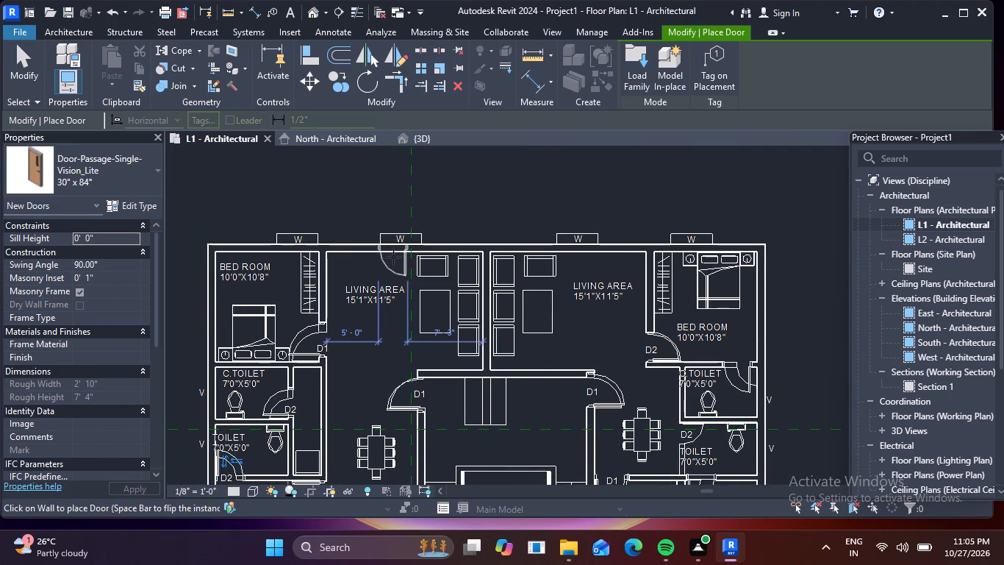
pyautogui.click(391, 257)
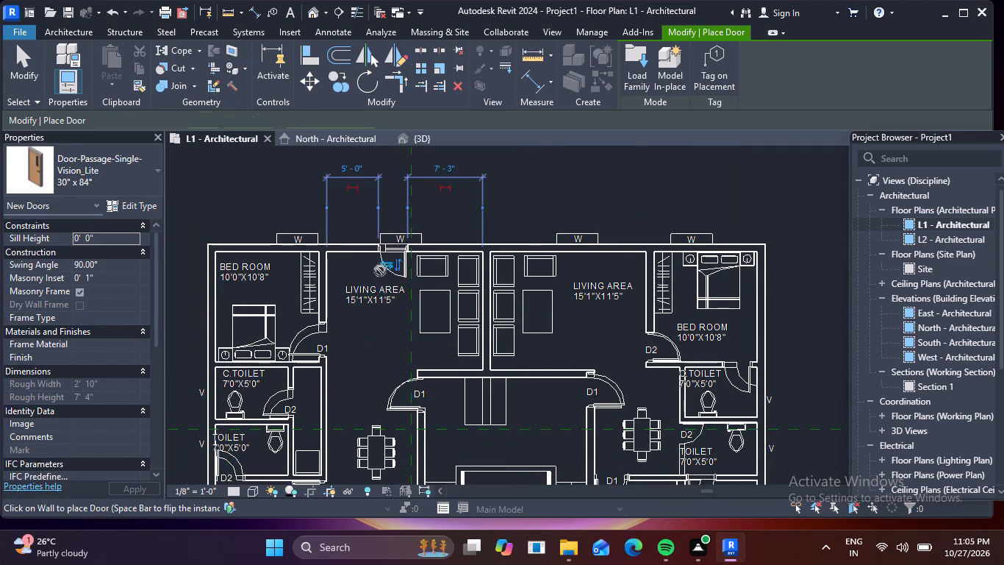
# Place a second 30" x 84" Vision_Lite door west of the first, 2'-6" from the bedroom wall, swinging into the LIVING AREA.
pyautogui.scroll(4, 383, 249)
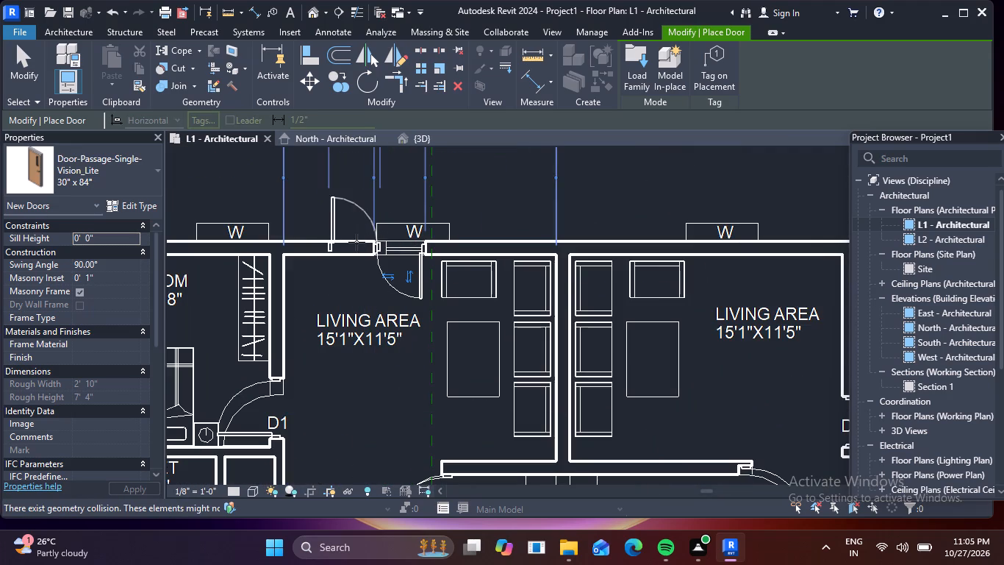
pyautogui.press('space')
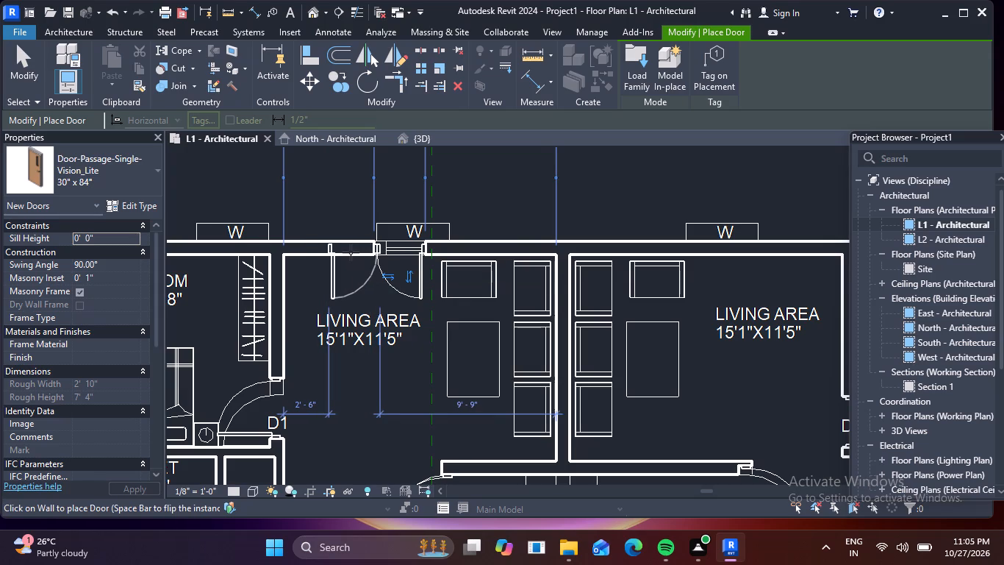
pyautogui.click(351, 252)
# Examine the door pair in the north wall and the overall wall and door layout in the 3D view.
pyautogui.scroll(-3, 434, 285)
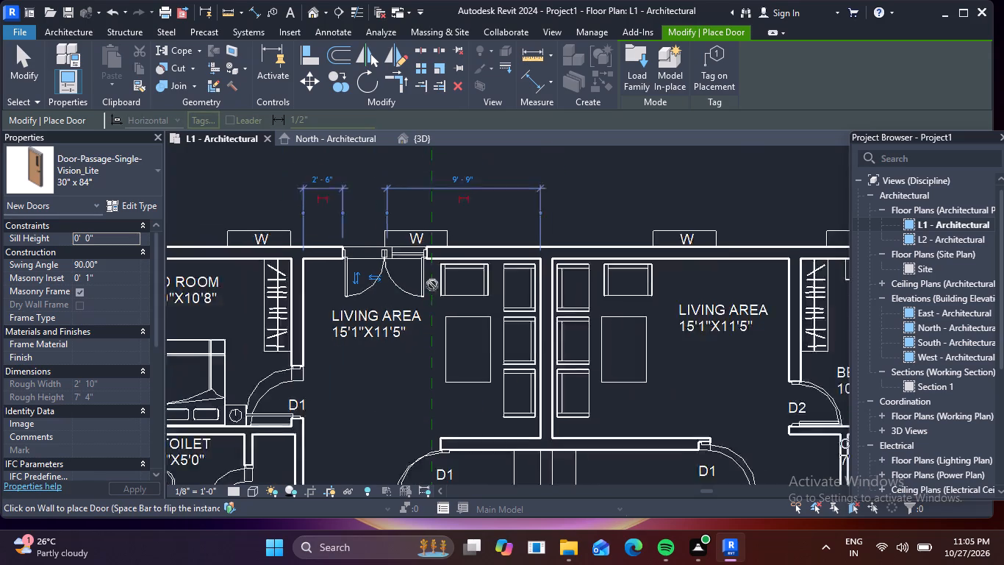
pyautogui.scroll(-1, 432, 285)
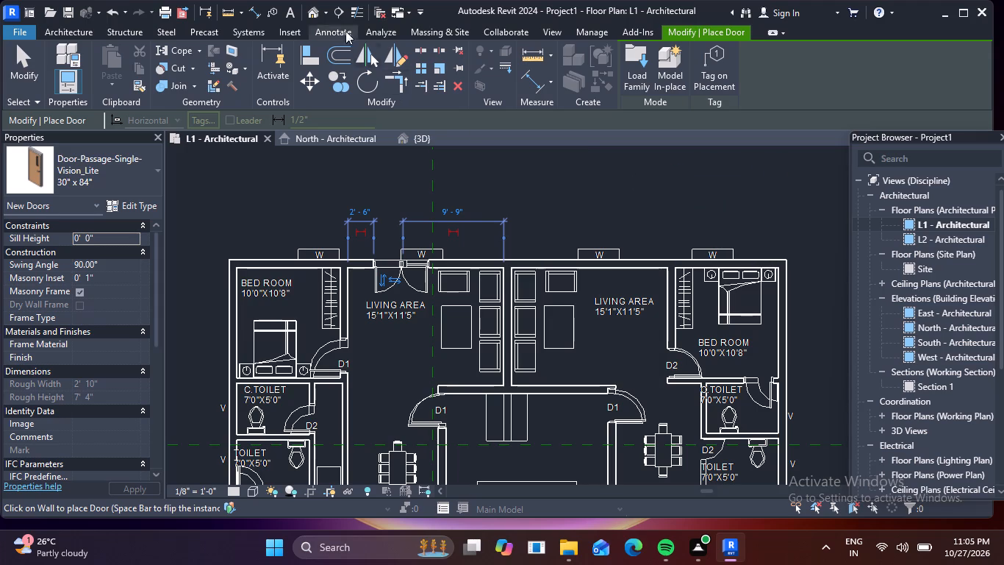
pyautogui.click(313, 14)
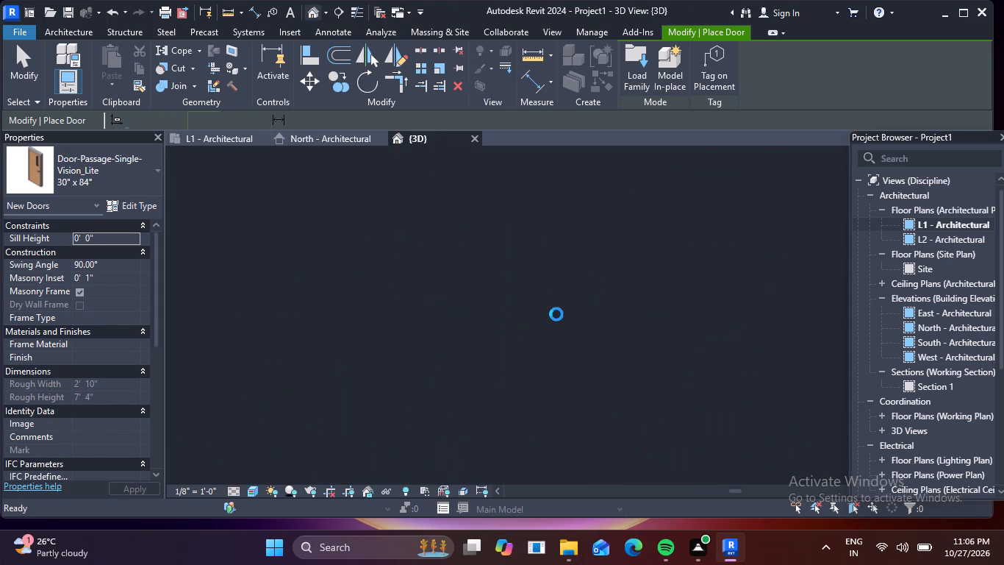
pyautogui.scroll(-3, 555, 318)
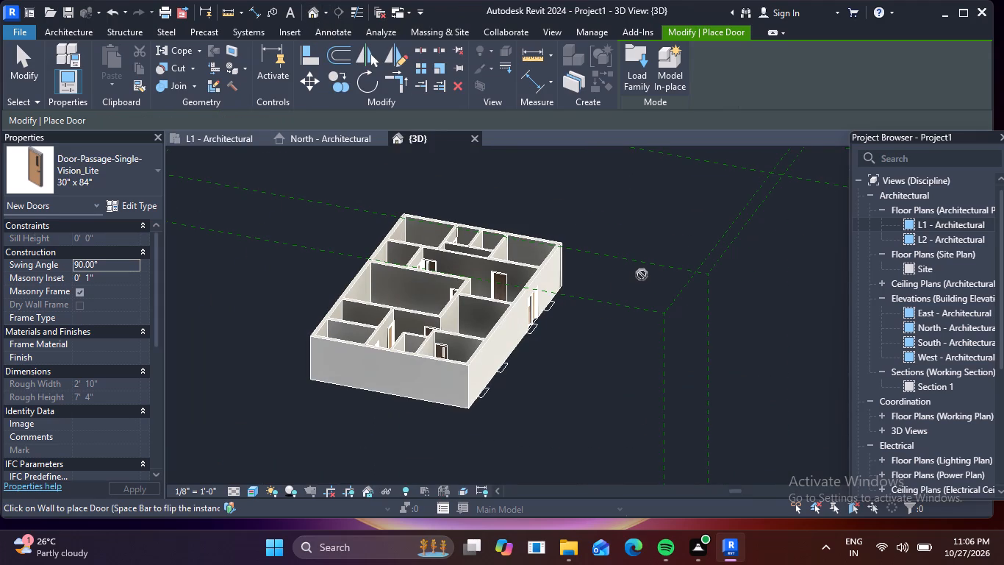
pyautogui.keyDown('shift'); pyautogui.moveTo(642, 273); pyautogui.dragTo(371, 302, button='middle'); pyautogui.keyUp('shift')
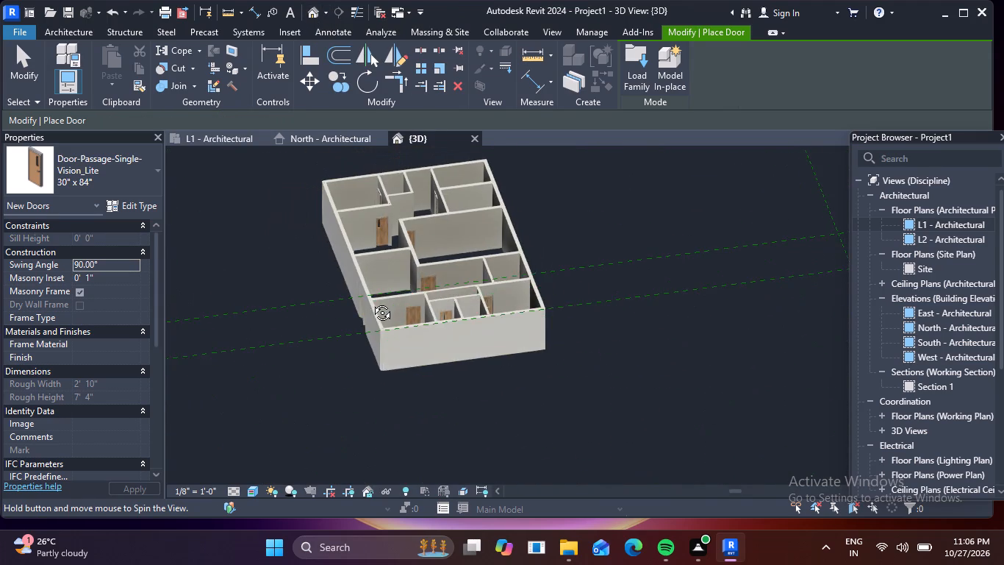
pyautogui.keyDown('shift'); pyautogui.moveTo(371, 302); pyautogui.dragTo(417, 352, button='middle'); pyautogui.keyUp('shift')
pyautogui.keyDown('shift'); pyautogui.moveTo(416, 350); pyautogui.dragTo(421, 353, button='middle'); pyautogui.keyUp('shift')
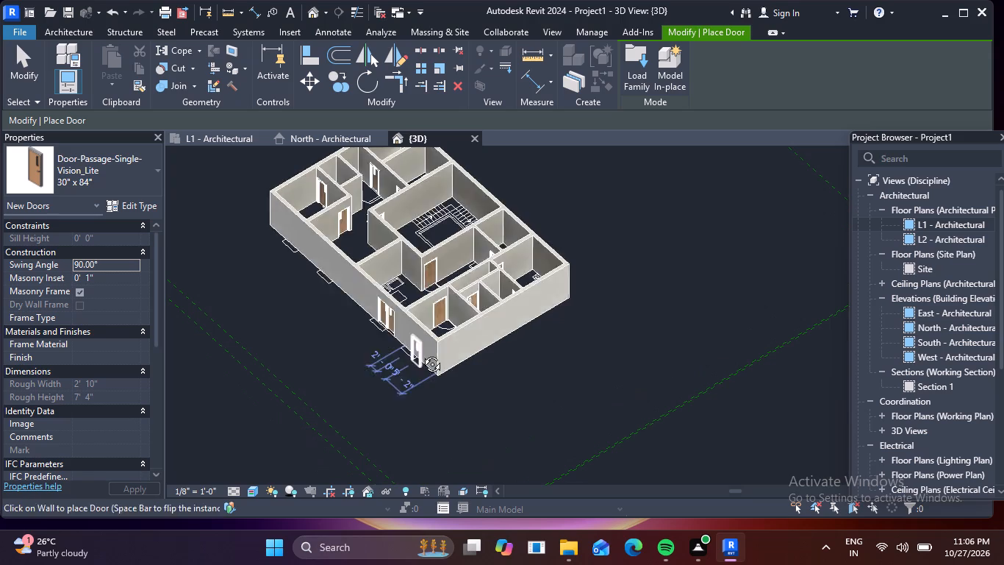
pyautogui.keyDown('shift'); pyautogui.moveTo(421, 353); pyautogui.dragTo(514, 319, button='middle'); pyautogui.keyUp('shift')
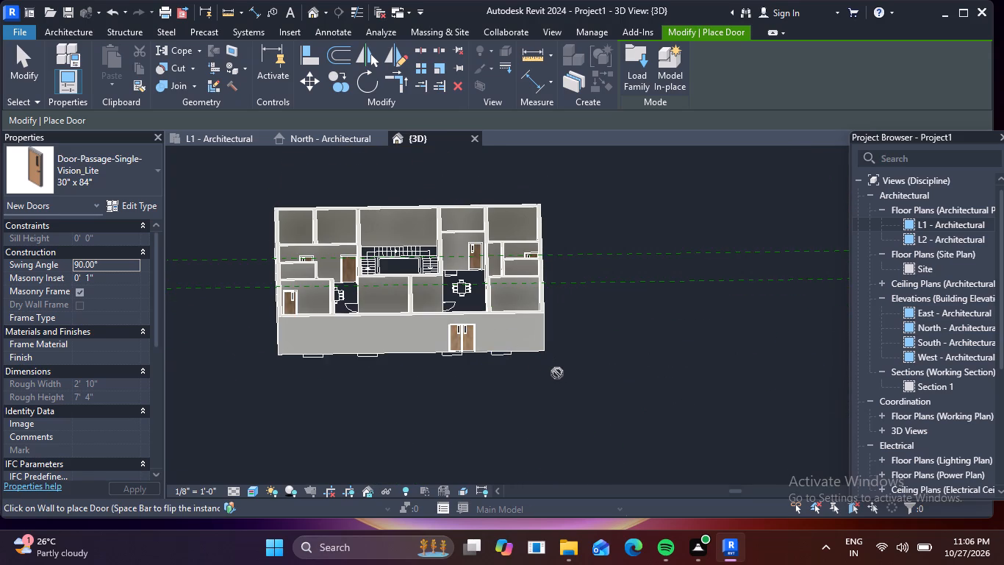
pyautogui.press('Escape')
pyautogui.scroll(5, 468, 335)
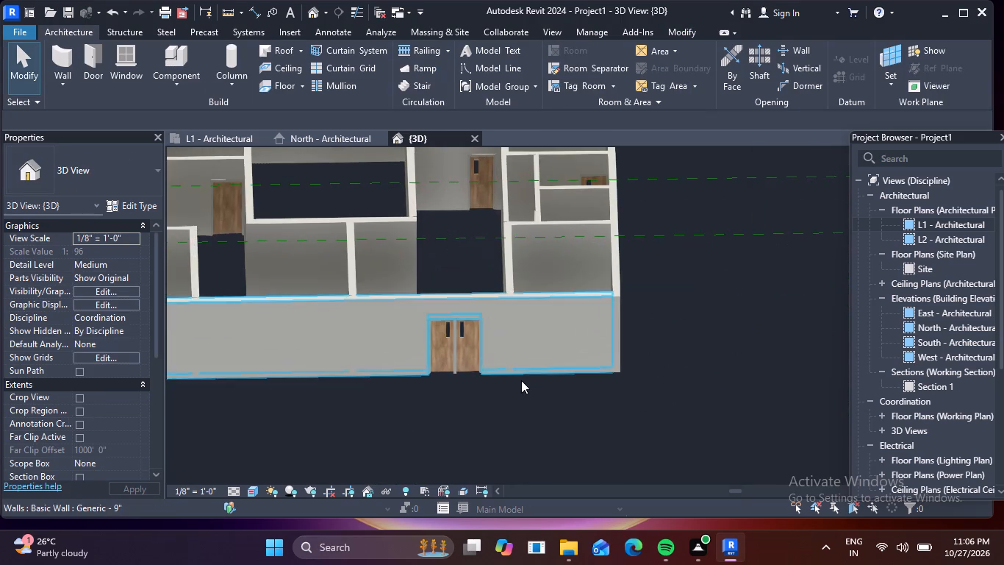
pyautogui.scroll(5, 482, 379)
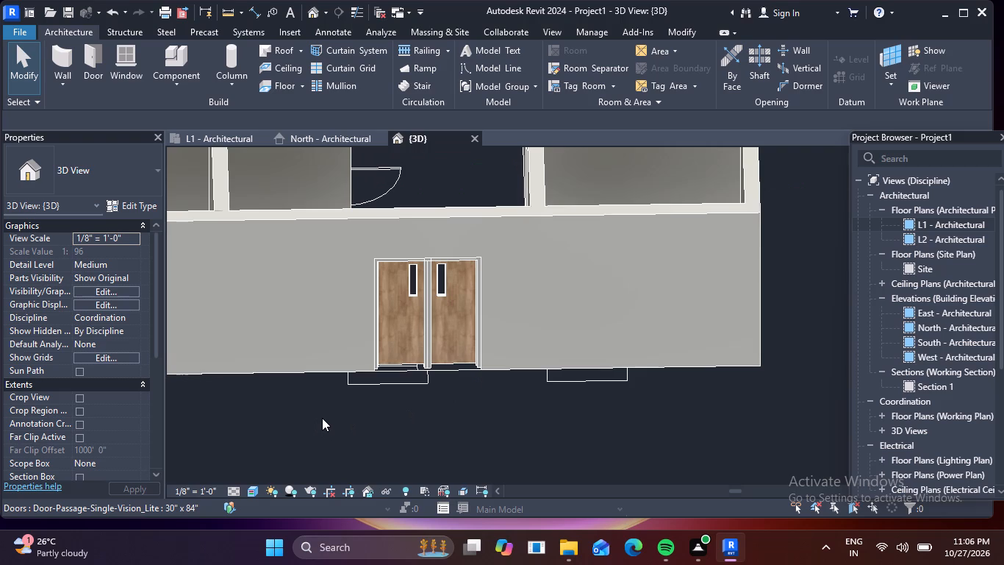
pyautogui.scroll(-4, 404, 391)
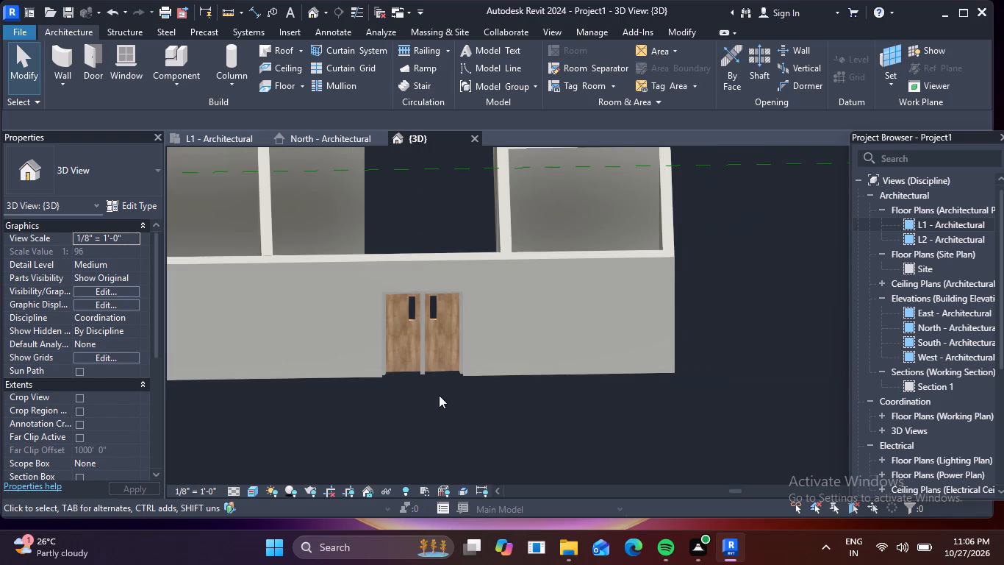
pyautogui.scroll(-5, 439, 395)
pyautogui.moveTo(459, 417); pyautogui.dragTo(580, 405, button='middle')
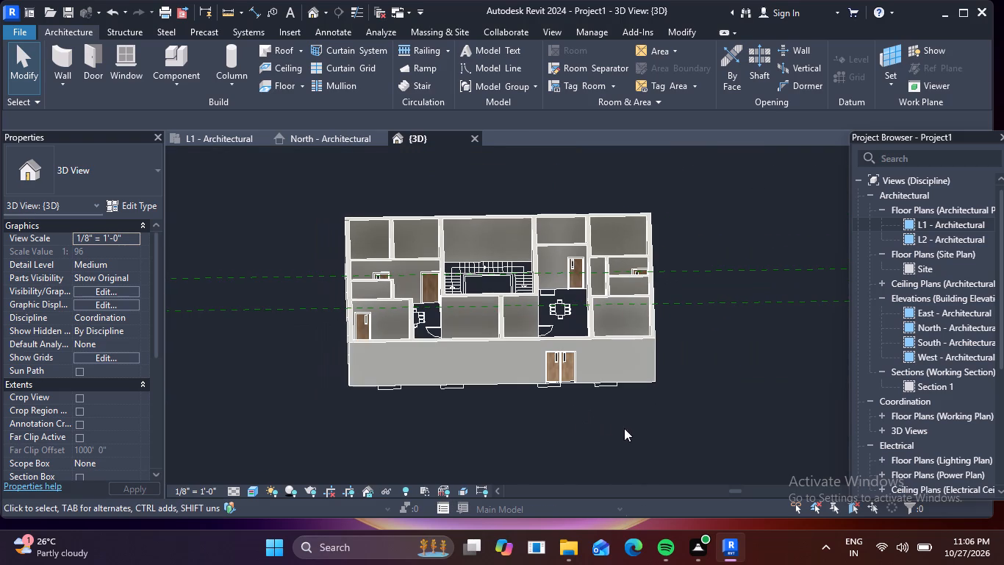
pyautogui.keyDown('shift'); pyautogui.moveTo(678, 428); pyautogui.dragTo(784, 340, button='middle'); pyautogui.keyUp('shift')
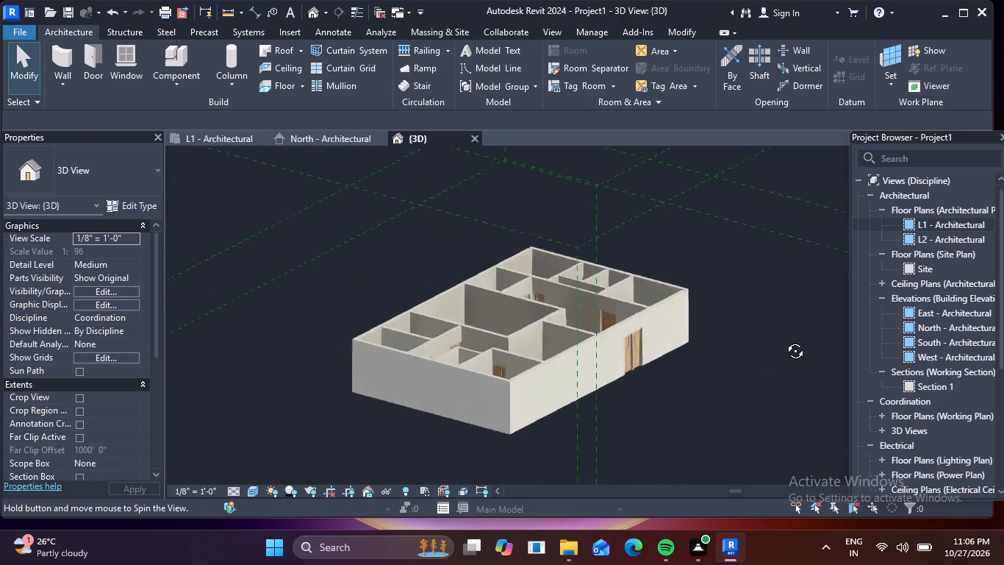
pyautogui.keyDown('shift'); pyautogui.moveTo(784, 340); pyautogui.dragTo(801, 437, button='middle'); pyautogui.keyUp('shift')
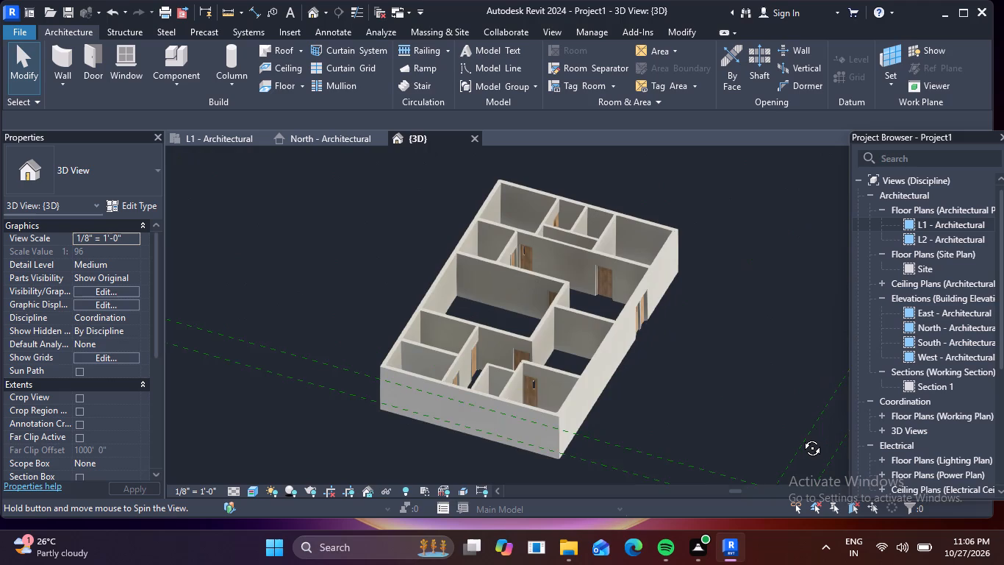
pyautogui.keyDown('shift'); pyautogui.moveTo(801, 437); pyautogui.dragTo(759, 456, button='middle'); pyautogui.keyUp('shift')
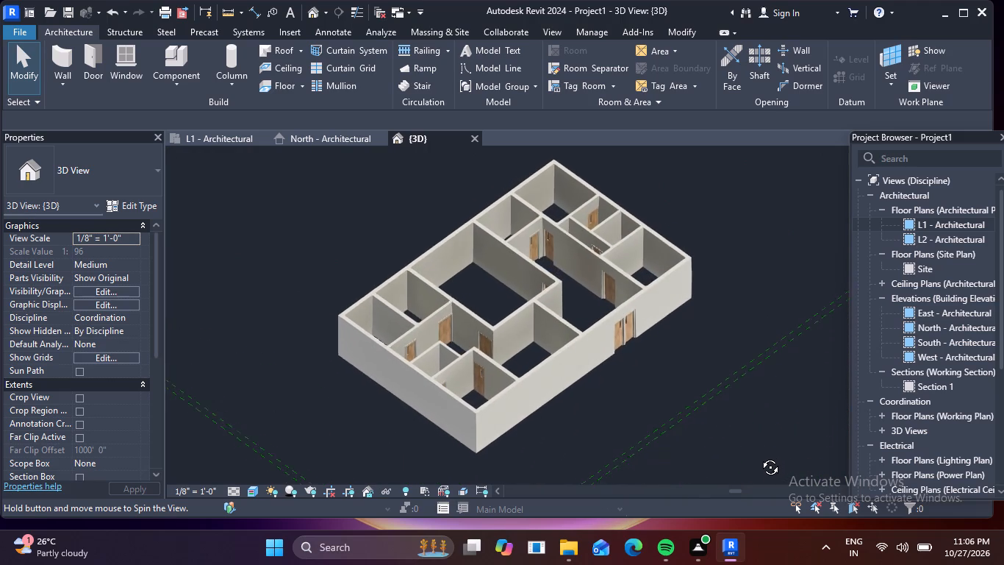
pyautogui.keyDown('shift'); pyautogui.moveTo(759, 456); pyautogui.dragTo(757, 456, button='middle'); pyautogui.keyUp('shift')
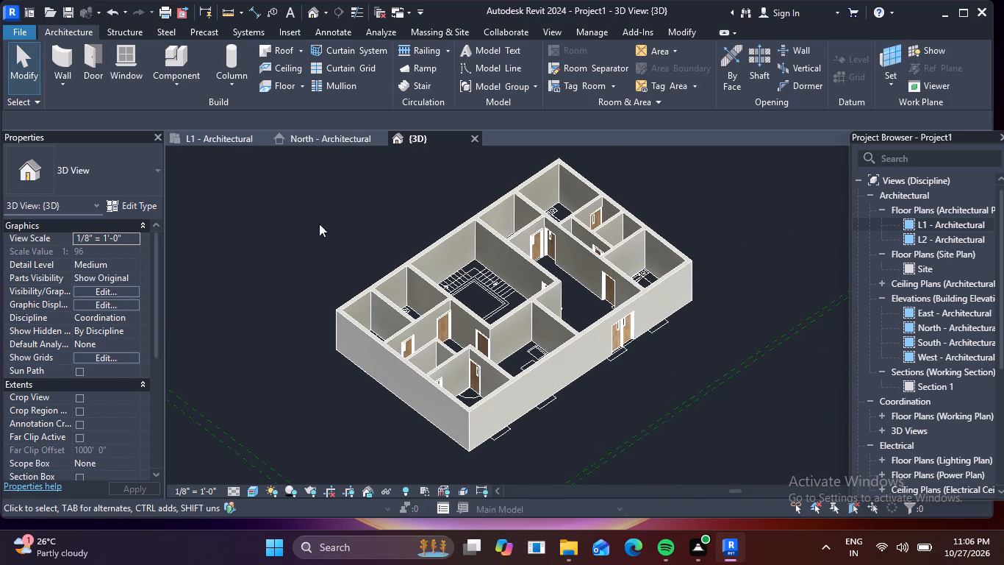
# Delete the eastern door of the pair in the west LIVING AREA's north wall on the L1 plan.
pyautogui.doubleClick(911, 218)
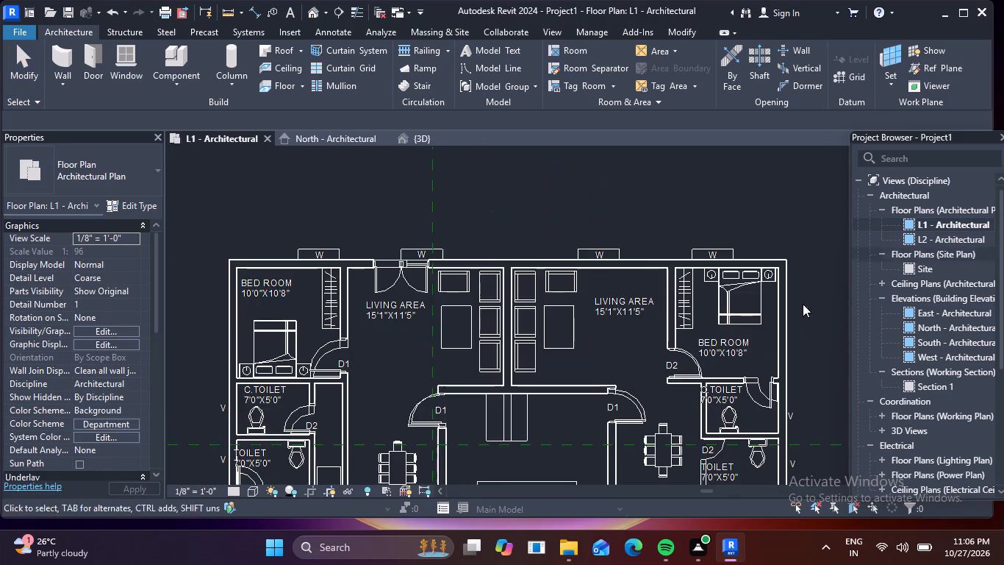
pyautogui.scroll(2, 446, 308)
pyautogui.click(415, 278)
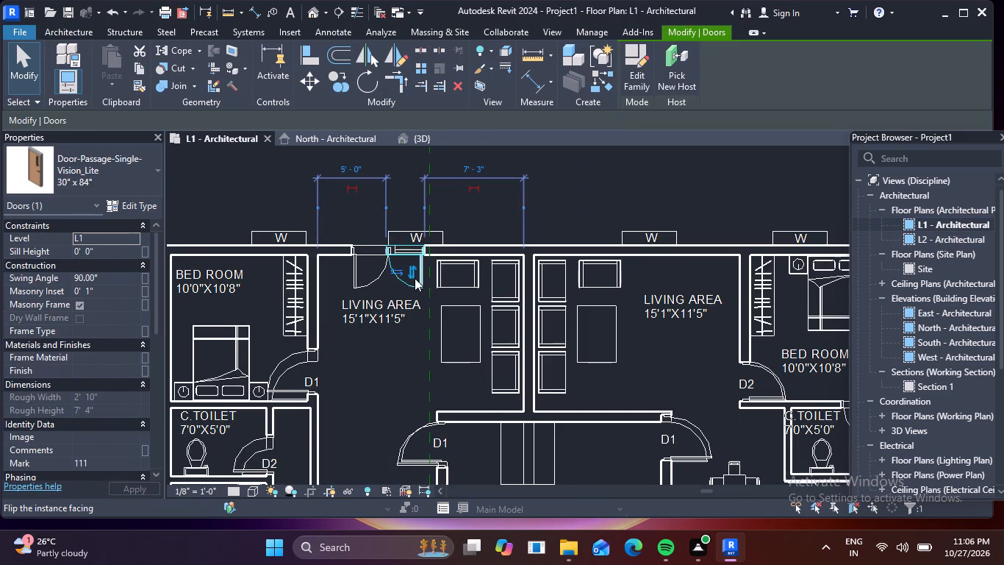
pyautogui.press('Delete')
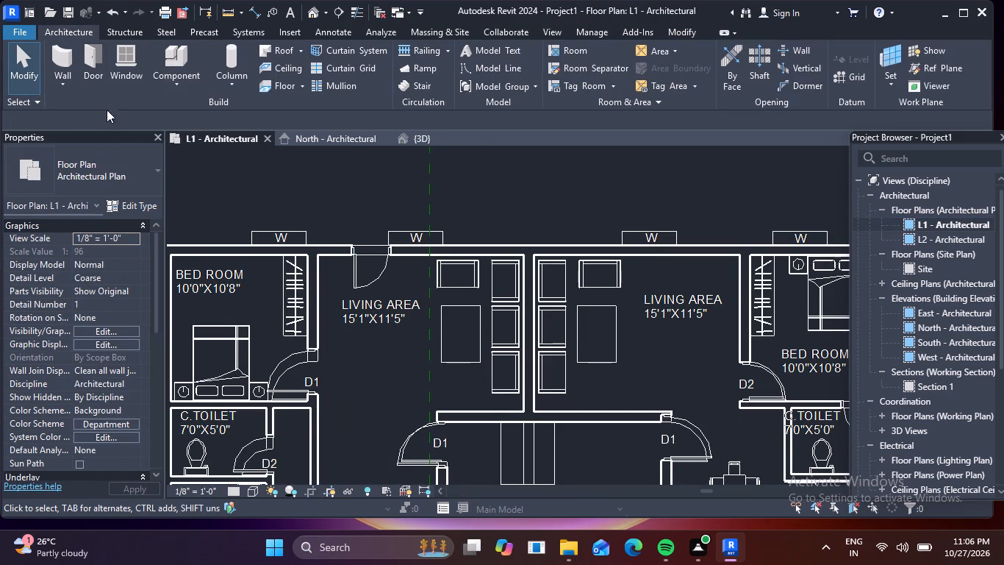
# Place a 30" x 84" Vision_Lite door in the east LIVING AREA's north wall, 4'-6" from the bedroom wall, swinging inward.
pyautogui.click(97, 68)
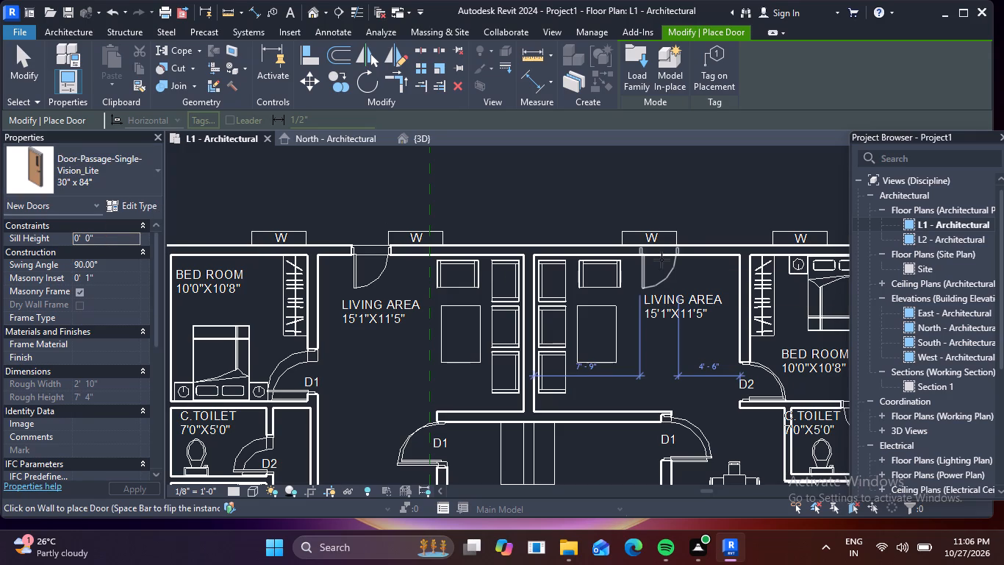
pyautogui.click(662, 260)
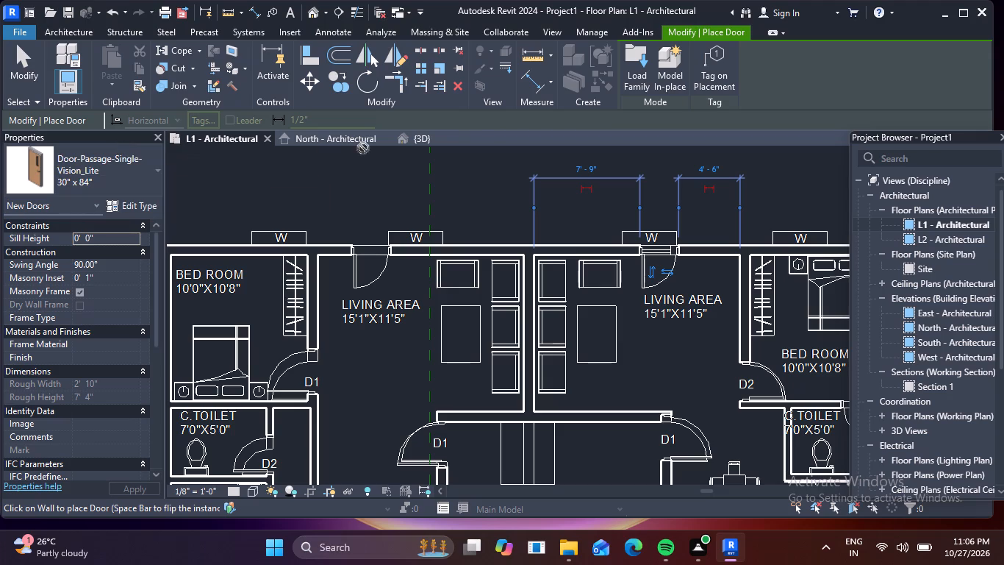
pyautogui.press('Escape')
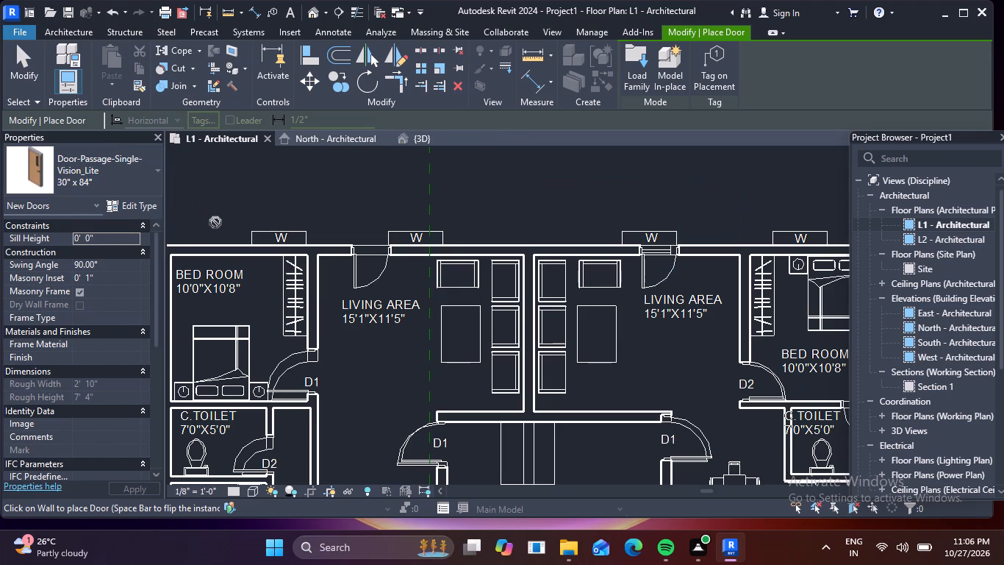
pyautogui.press('Escape')
# Change the L1 plan's visual style to show the imported drawing's window lines through the walls.
pyautogui.scroll(-2, 382, 221)
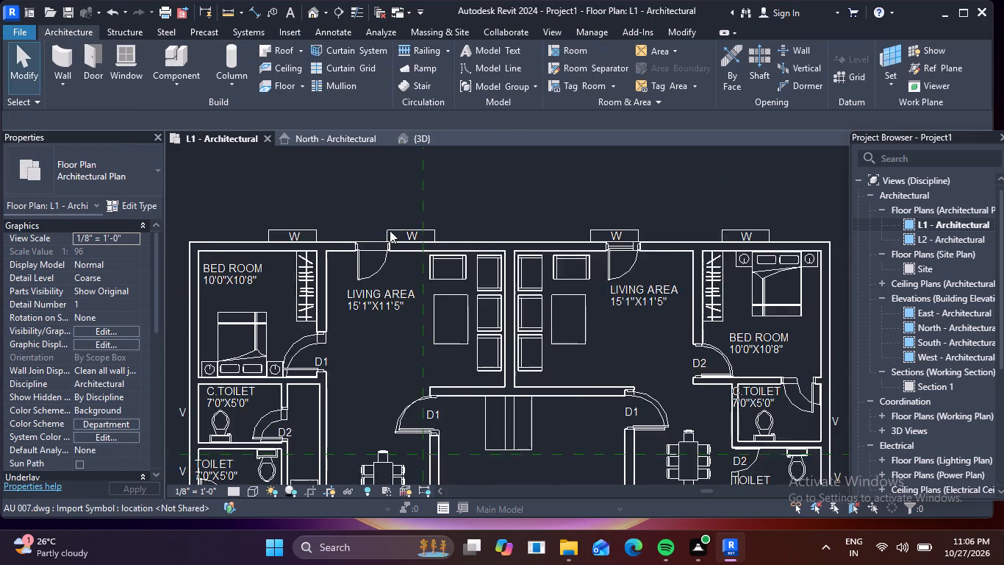
pyautogui.moveTo(398, 252); pyautogui.dragTo(441, 217, button='middle')
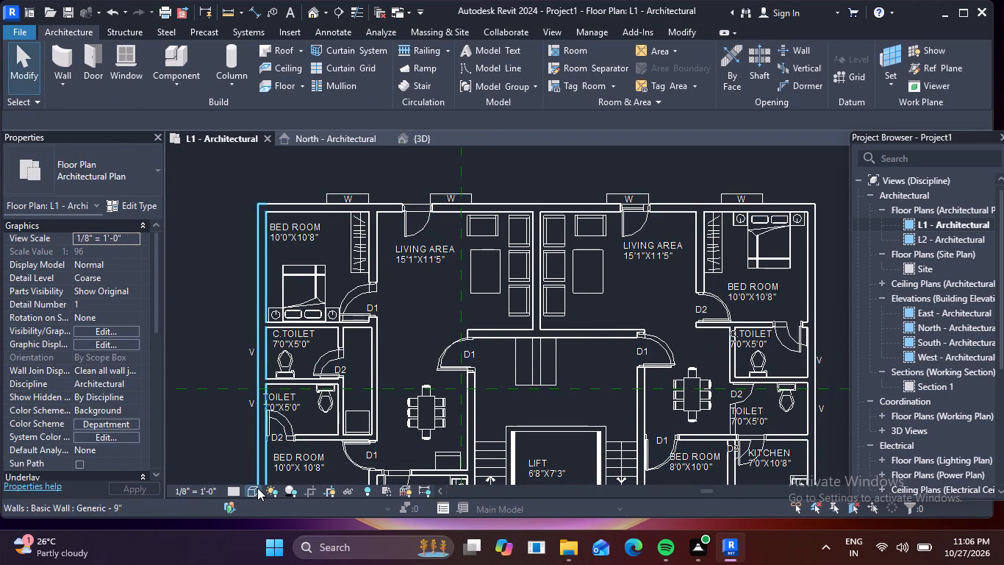
pyautogui.click(257, 488)
pyautogui.click(310, 399)
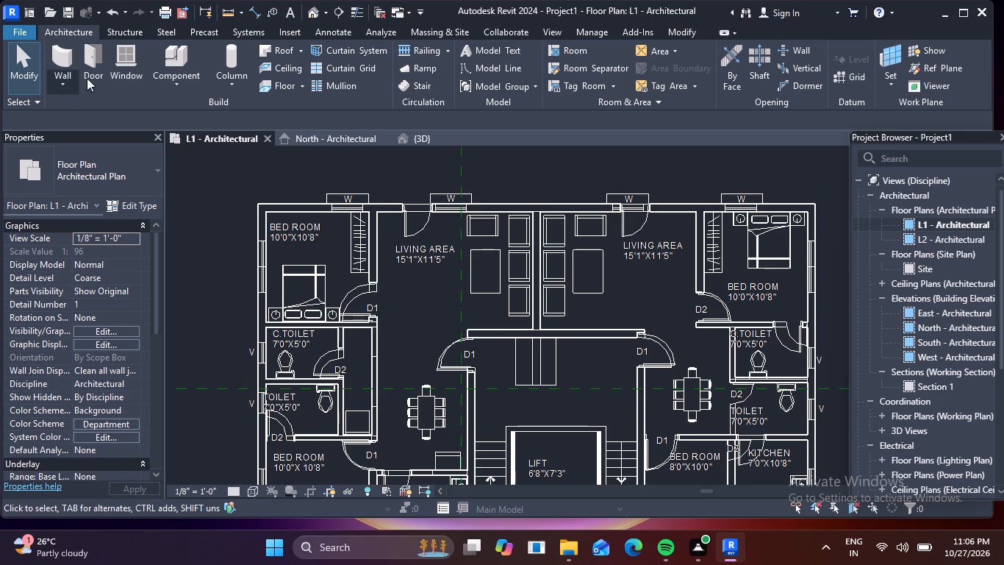
# Place 36" x 48" Window-Fixed windows at the north wall's W markings in both northern bedrooms and the west LIVING AREA.
pyautogui.click(121, 68)
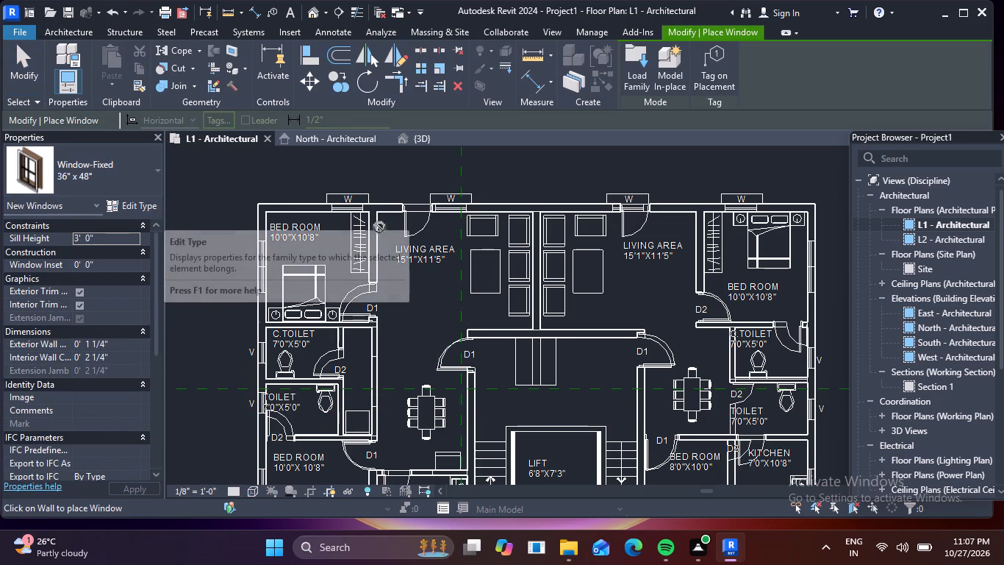
pyautogui.scroll(3, 340, 210)
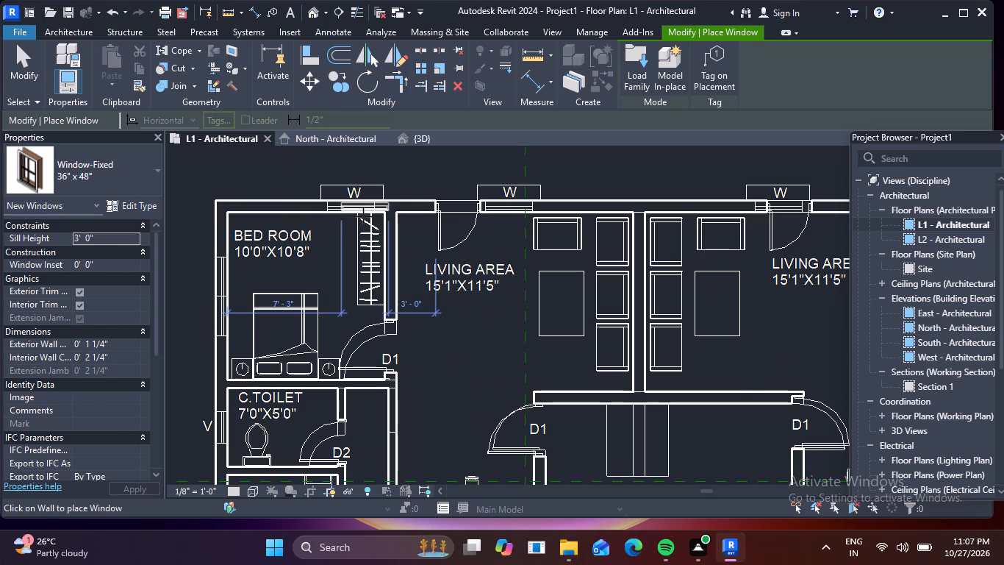
pyautogui.scroll(4, 351, 211)
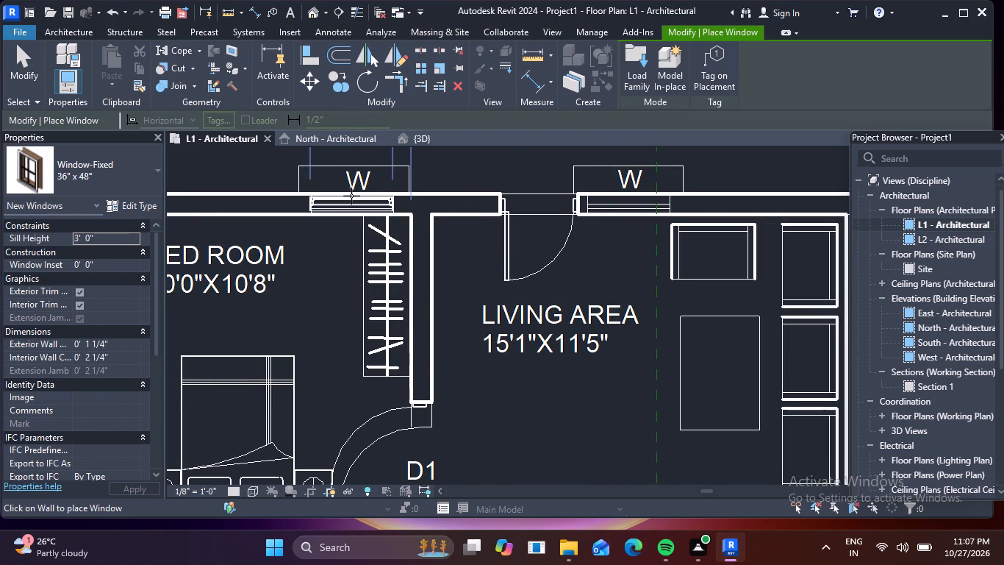
pyautogui.click(354, 218)
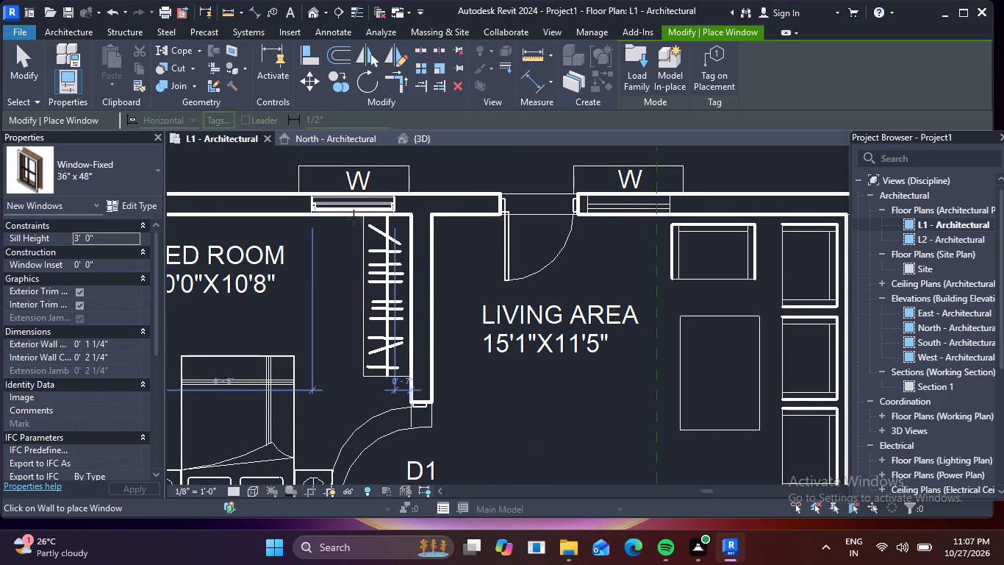
pyautogui.moveTo(604, 230); pyautogui.dragTo(491, 240, button='middle')
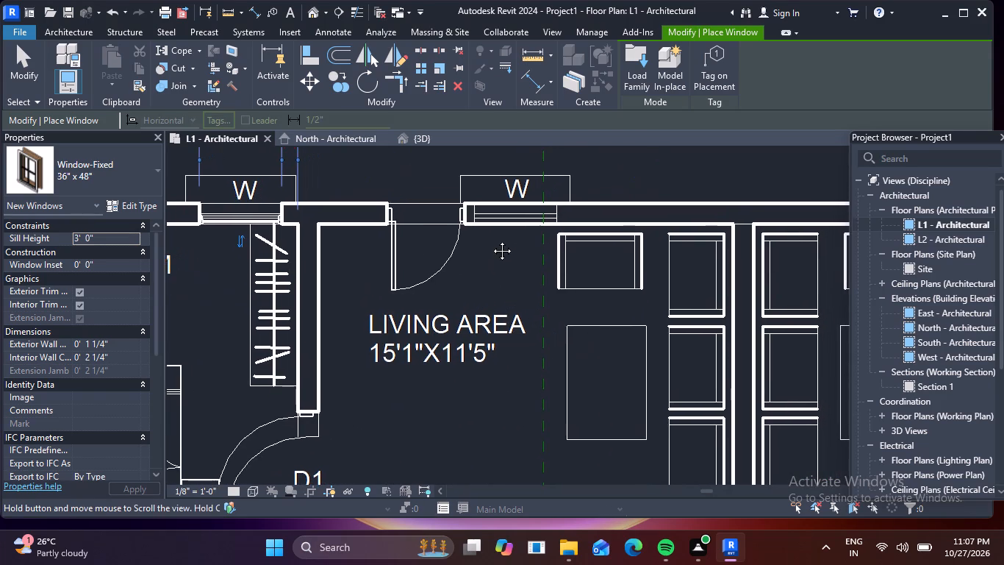
pyautogui.moveTo(491, 240); pyautogui.dragTo(491, 241, button='middle')
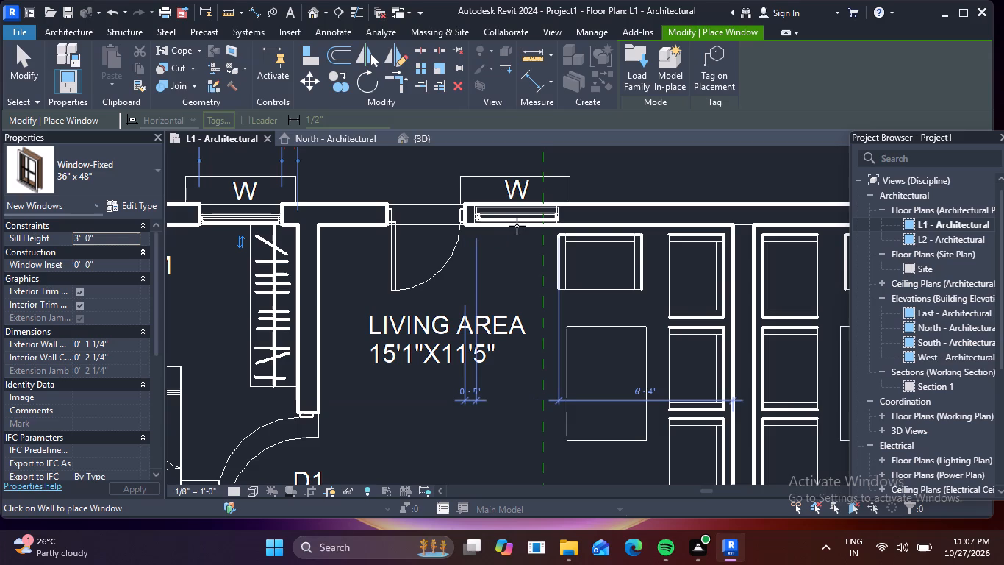
pyautogui.click(517, 226)
pyautogui.moveTo(567, 276); pyautogui.dragTo(338, 299, button='middle')
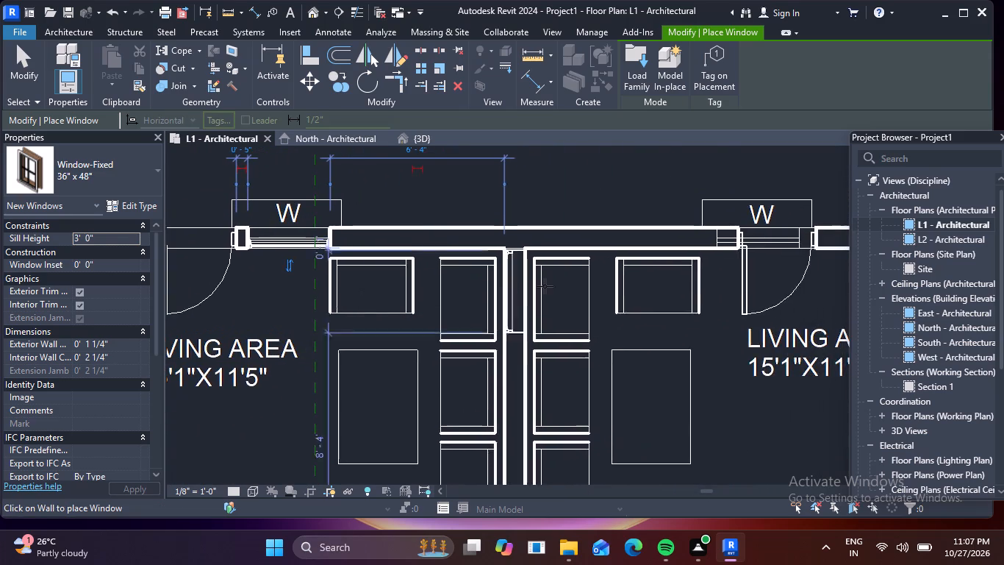
pyautogui.scroll(-2, 552, 284)
pyautogui.moveTo(612, 280); pyautogui.dragTo(293, 305, button='middle')
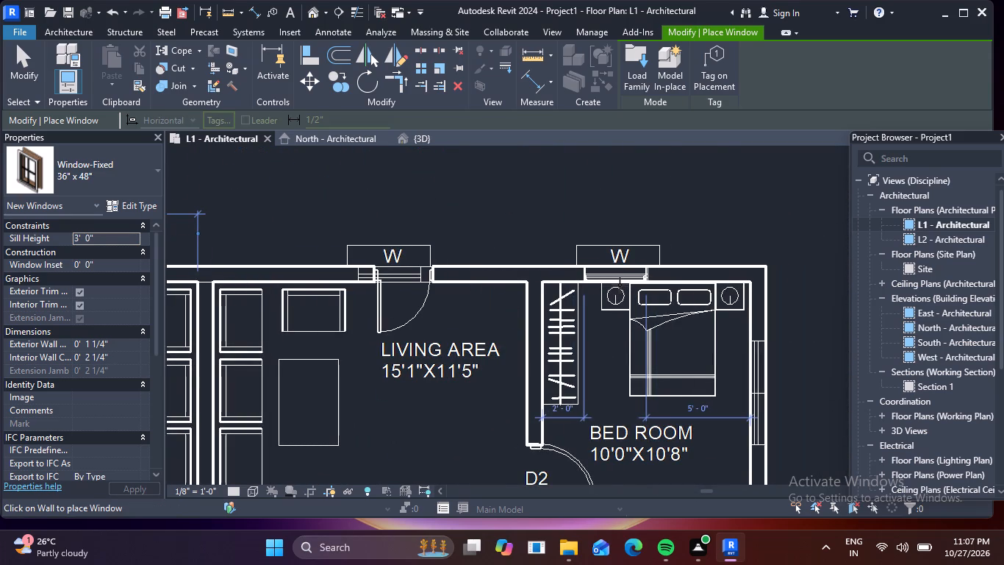
pyautogui.click(620, 285)
# Examine the remaining window and V markings along the east, south and west outer walls of the L1 plan.
pyautogui.moveTo(701, 339); pyautogui.dragTo(578, 255, button='middle')
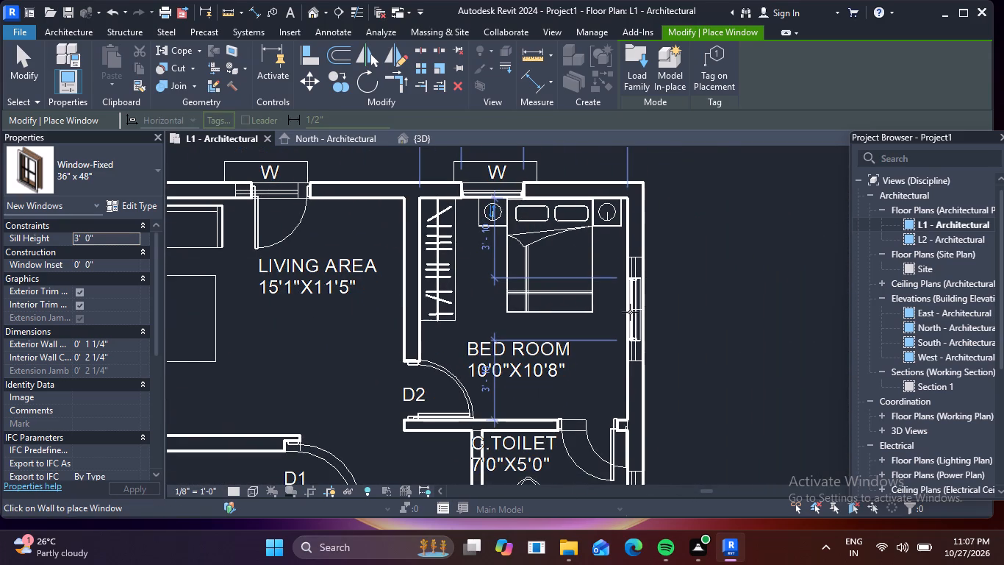
pyautogui.scroll(-2, 588, 284)
pyautogui.moveTo(578, 353); pyautogui.dragTo(548, 232, button='middle')
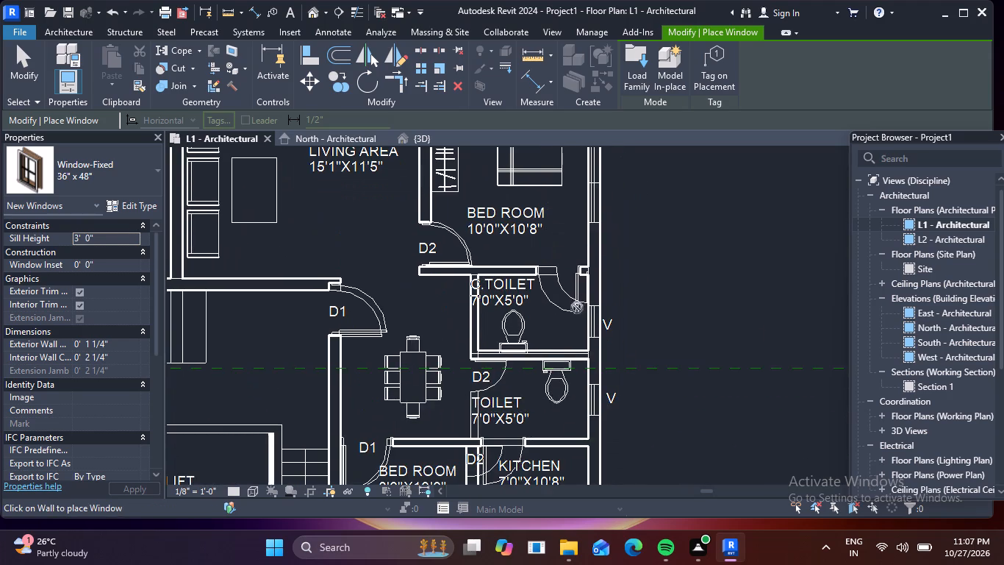
pyautogui.scroll(3, 577, 308)
pyautogui.scroll(-3, 594, 333)
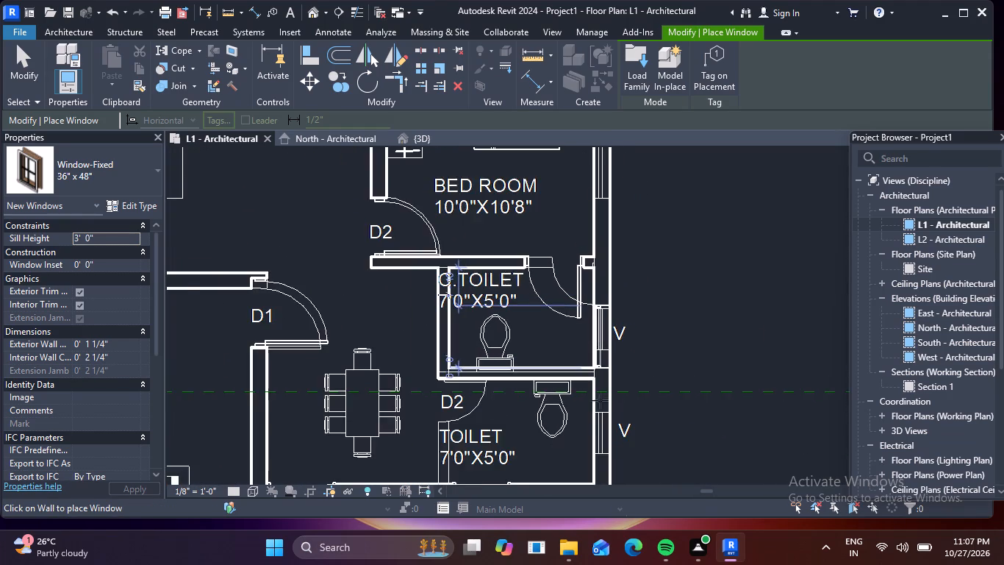
pyautogui.moveTo(589, 381); pyautogui.dragTo(620, 247, button='middle')
pyautogui.scroll(-2, 600, 310)
pyautogui.moveTo(595, 366); pyautogui.dragTo(615, 320, button='middle')
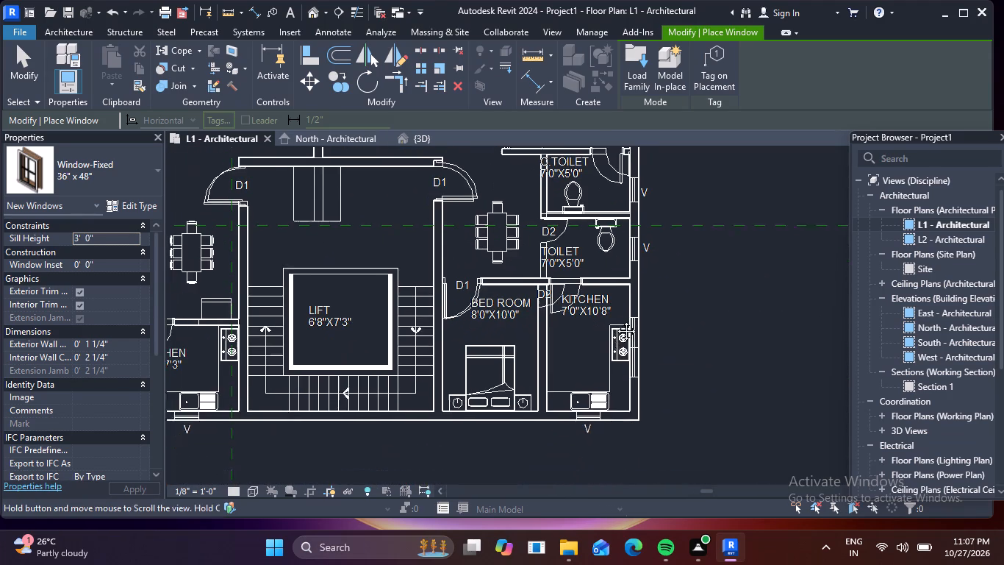
pyautogui.moveTo(615, 320); pyautogui.dragTo(618, 318, button='middle')
pyautogui.moveTo(348, 318); pyautogui.dragTo(606, 352, button='middle')
pyautogui.moveTo(476, 254); pyautogui.dragTo(476, 278, button='middle')
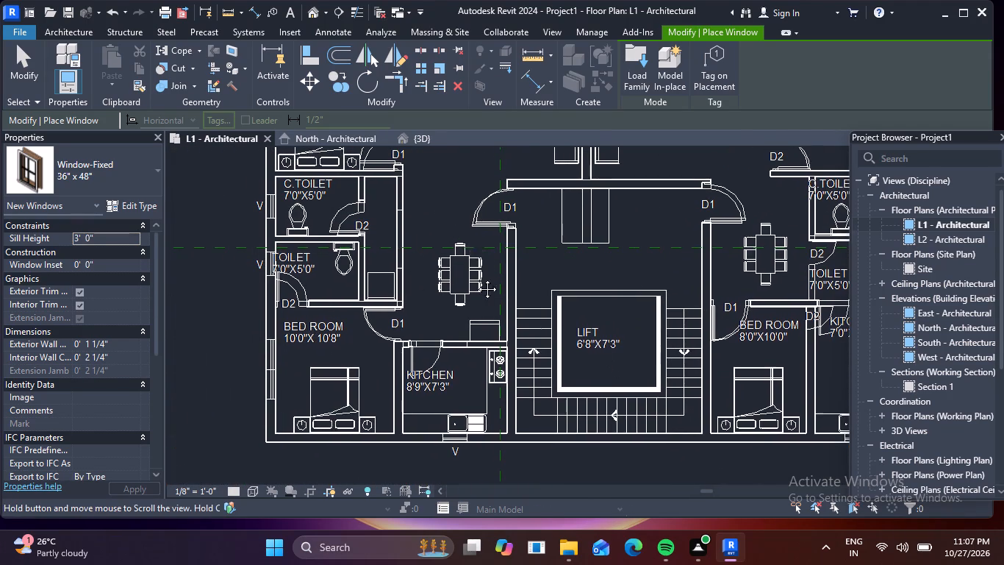
pyautogui.moveTo(476, 278); pyautogui.dragTo(478, 382, button='middle')
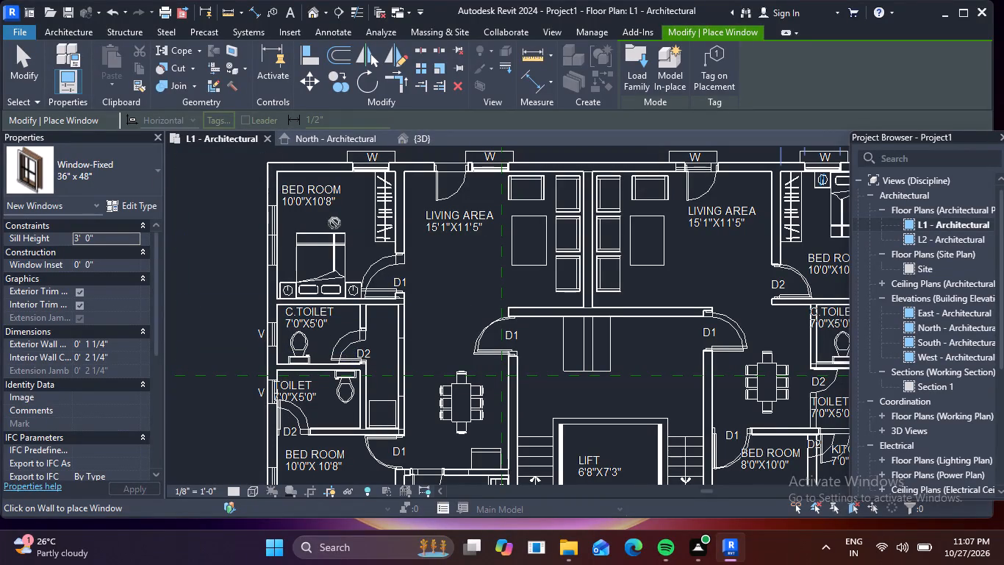
pyautogui.scroll(-3, 365, 256)
# Place 24" x 36" Window-Fixed windows at the V markings in the west wall of the western TOILET and C.TOILET.
pyautogui.click(152, 171)
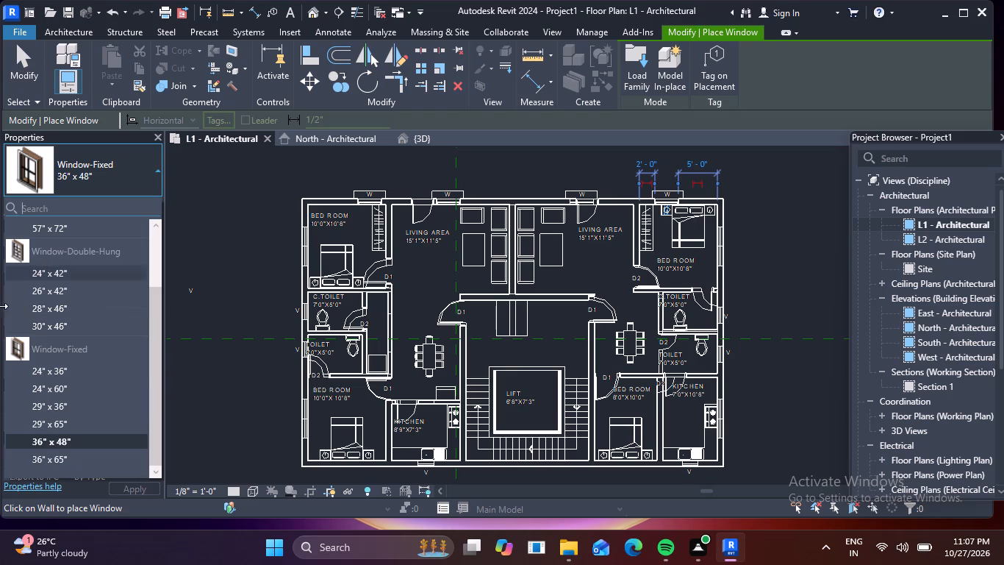
pyautogui.click(55, 376)
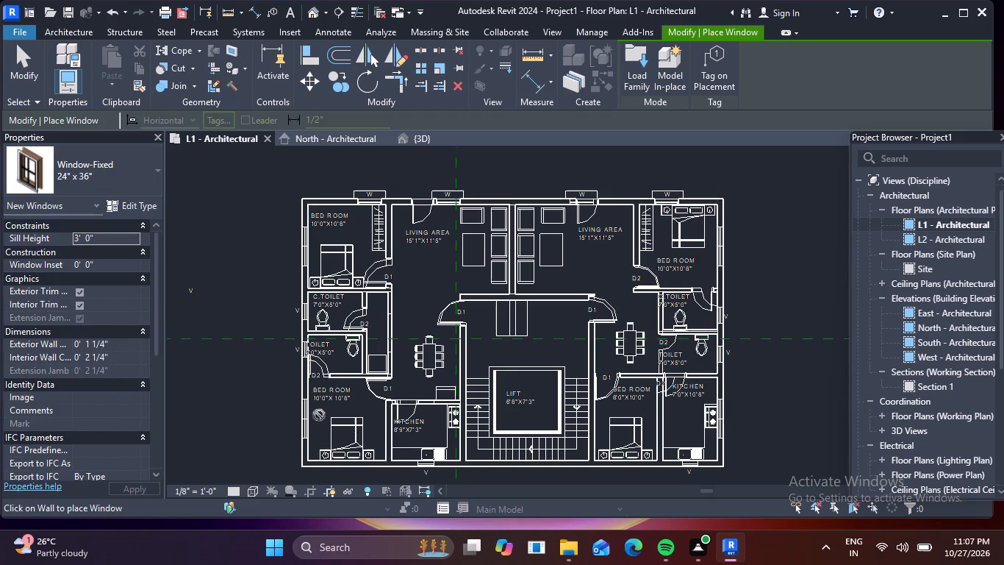
pyautogui.scroll(7, 288, 377)
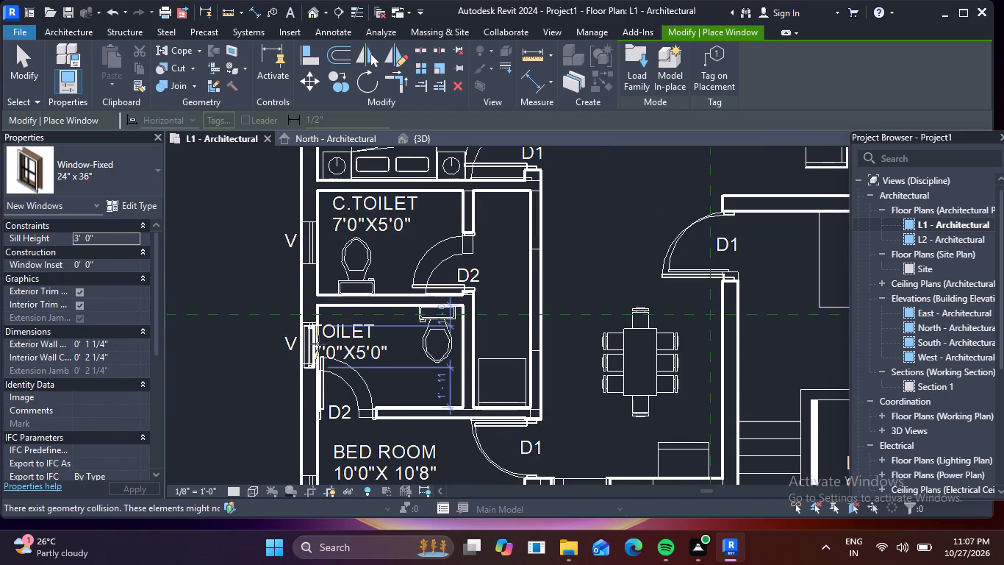
pyautogui.click(318, 344)
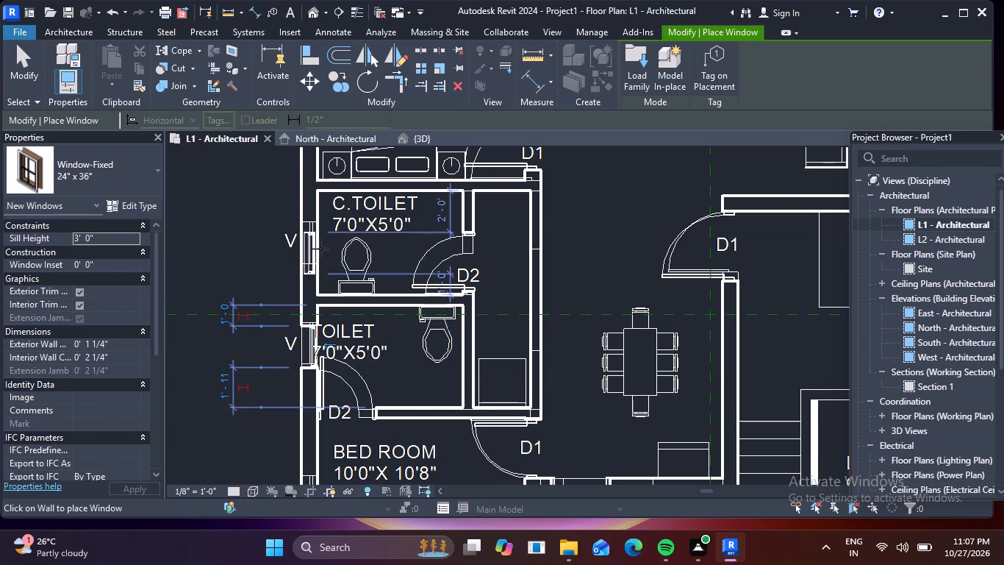
pyautogui.click(321, 246)
# Place 24" x 36" fixed windows at the V markings in the east wall of the eastern C.TOILET and TOILET.
pyautogui.scroll(-3, 481, 314)
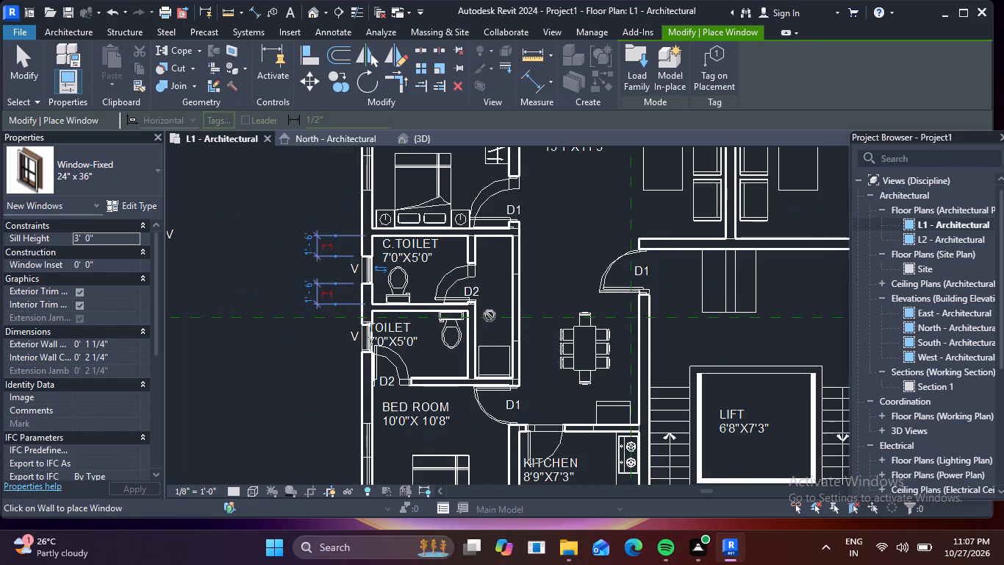
pyautogui.scroll(-1, 470, 340)
pyautogui.moveTo(470, 340); pyautogui.dragTo(359, 458, button='middle')
pyautogui.moveTo(553, 381); pyautogui.dragTo(207, 303, button='middle')
pyautogui.scroll(3, 553, 334)
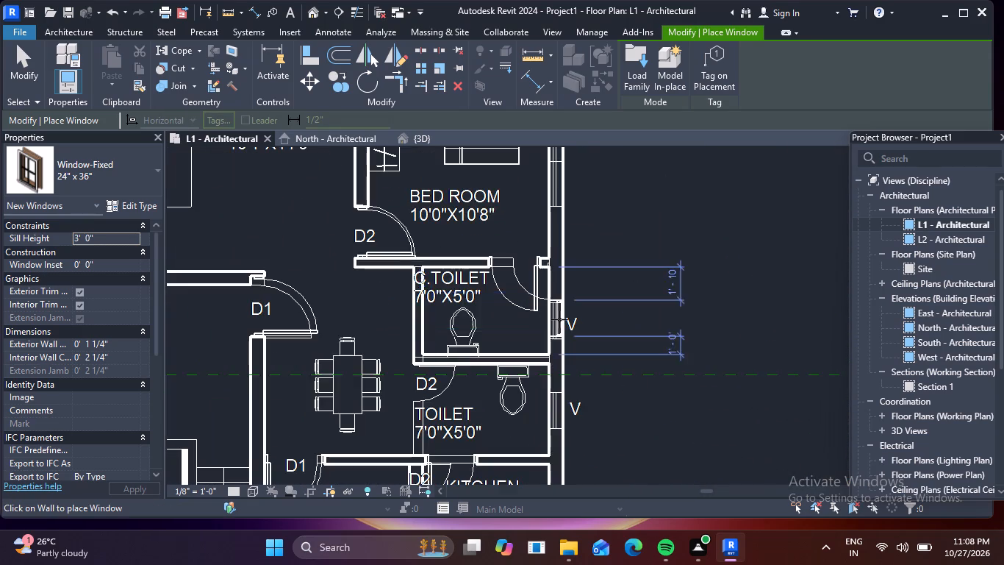
pyautogui.scroll(4, 559, 319)
pyautogui.click(537, 323)
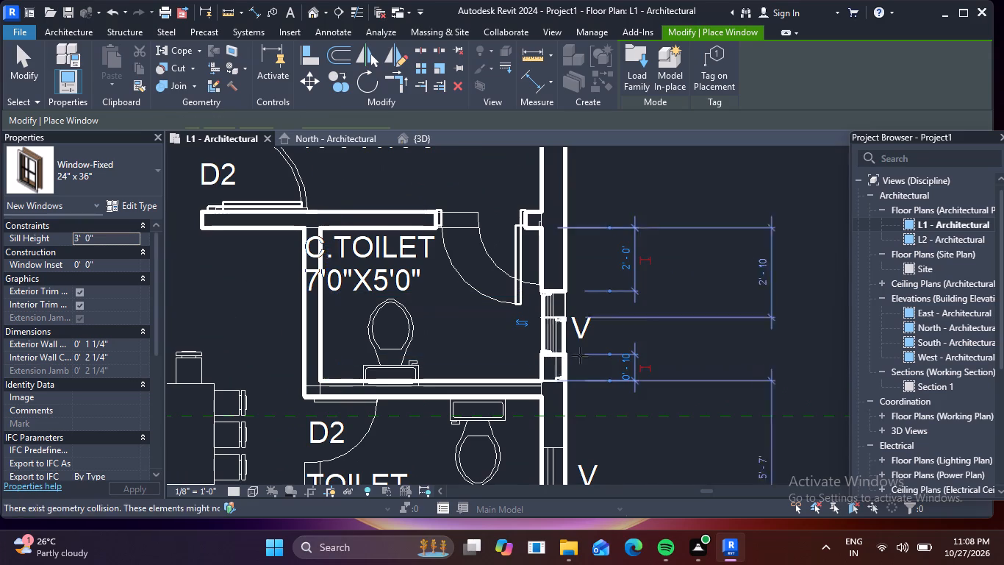
pyautogui.moveTo(584, 361); pyautogui.dragTo(521, 257, button='middle')
pyautogui.click(482, 370)
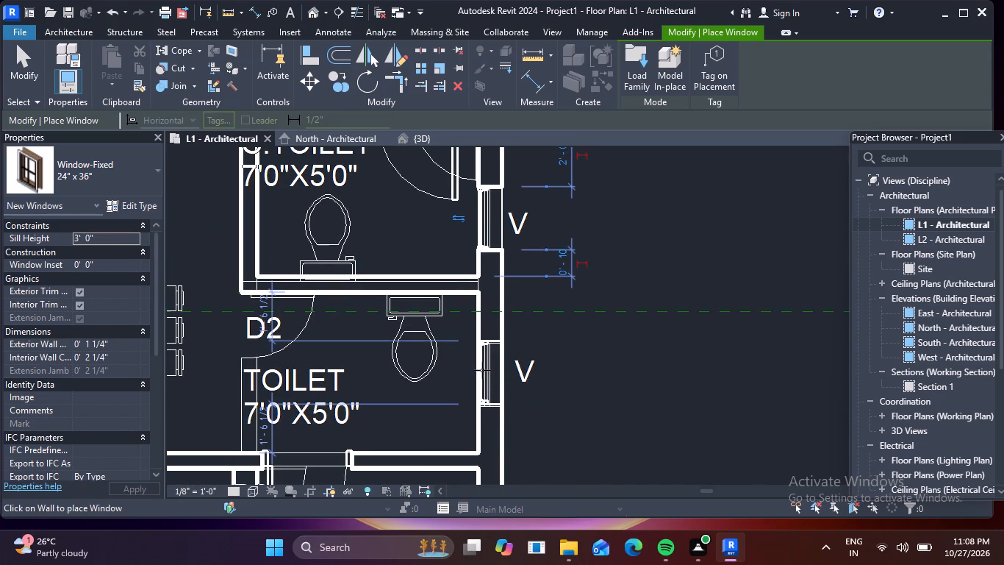
# Place a 48" x 60" Window-Casement-Double, opening outward, in the eastern KITCHEN's east wall, 3'-4" from each adjoining wall.
pyautogui.scroll(-4, 562, 355)
pyautogui.moveTo(566, 230); pyautogui.dragTo(575, 206, button='middle')
pyautogui.moveTo(589, 354); pyautogui.dragTo(581, 280, button='middle')
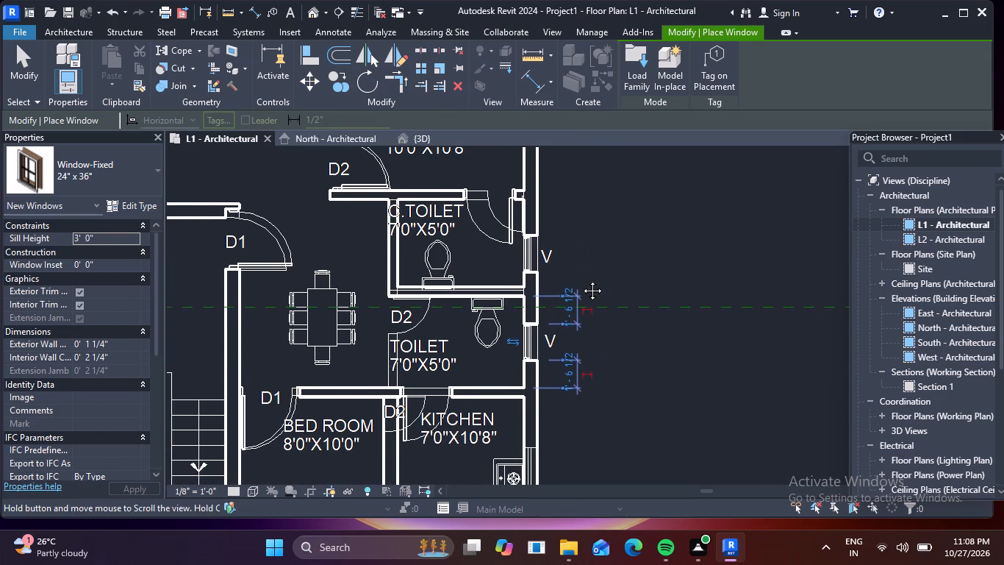
pyautogui.moveTo(581, 280); pyautogui.dragTo(592, 211, button='middle')
pyautogui.click(148, 168)
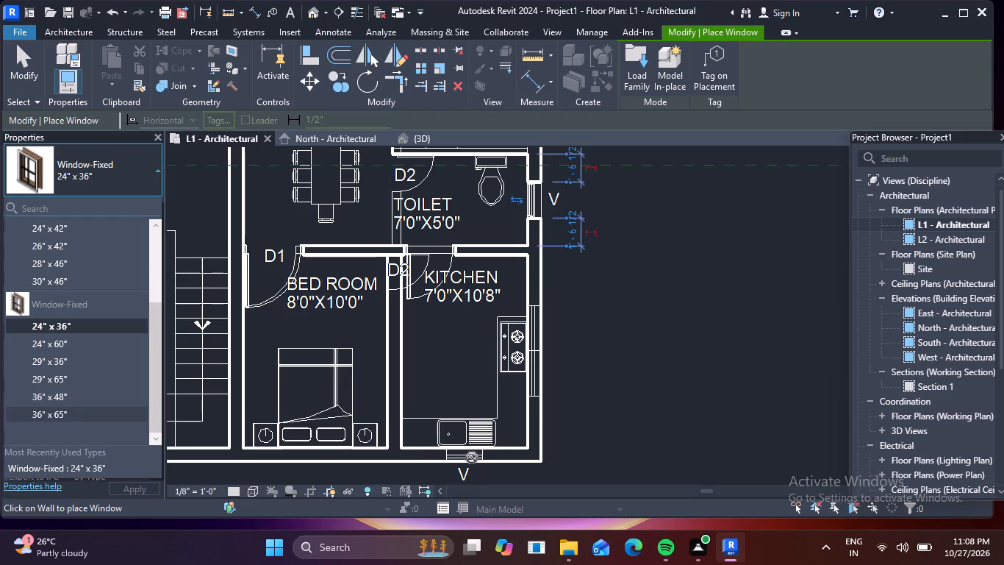
pyautogui.scroll(2, 62, 244)
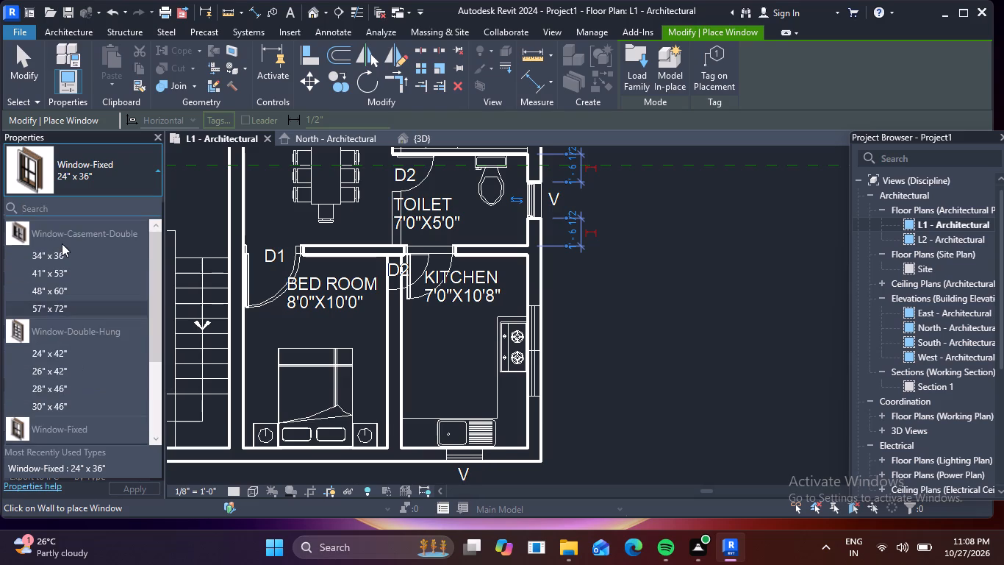
pyautogui.scroll(1, 65, 257)
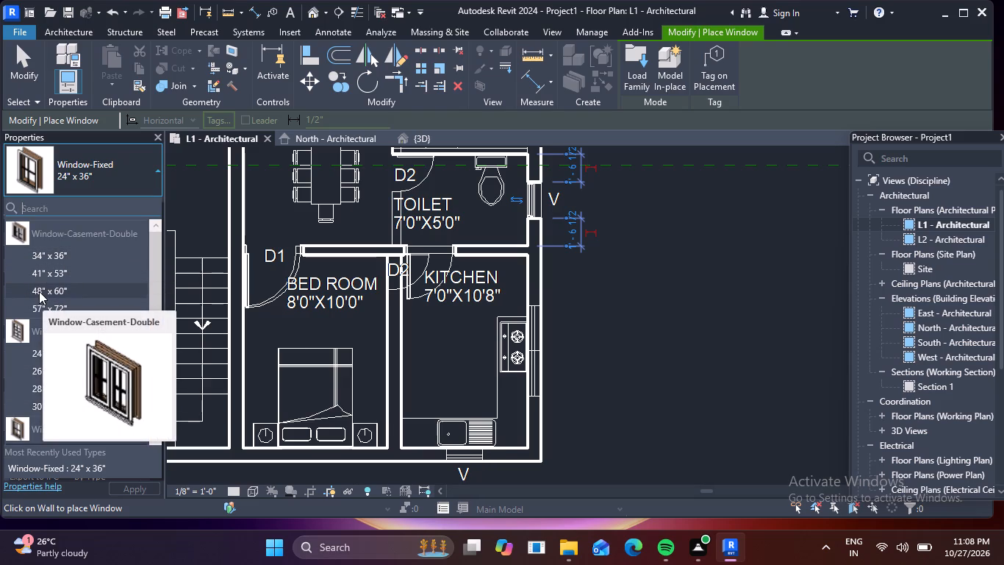
pyautogui.click(39, 291)
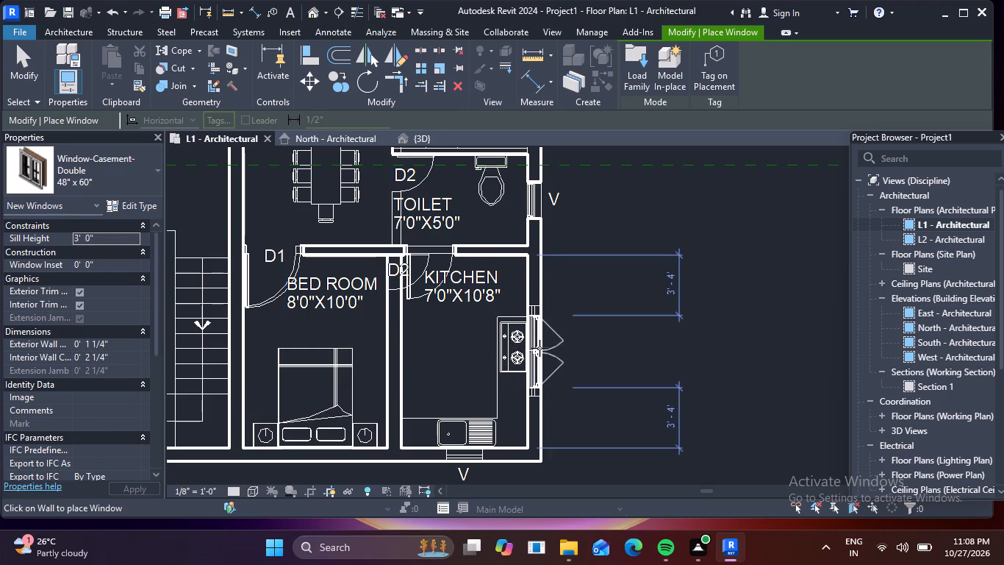
pyautogui.scroll(3, 539, 348)
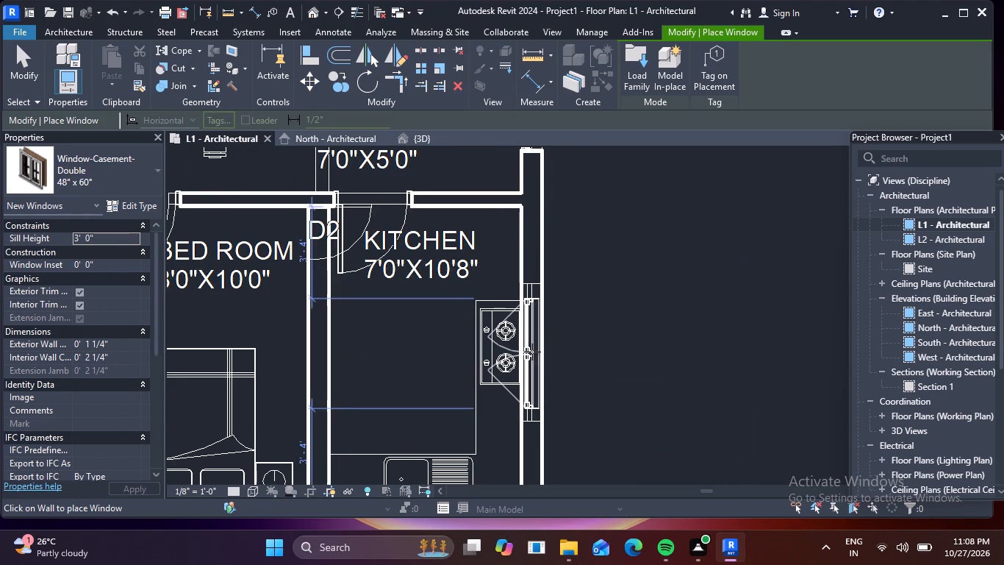
pyautogui.click(545, 355)
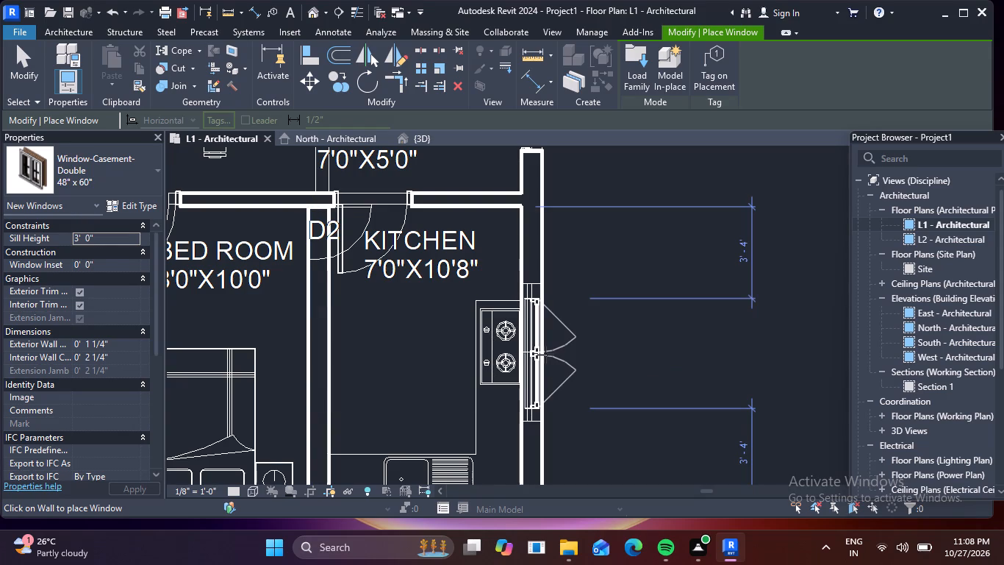
# Place a 48" x 60" double casement window, opening outward, in the southwest BED ROOM's west wall, about 3'-0" from the south wall.
pyautogui.scroll(-5, 429, 351)
pyautogui.moveTo(431, 364); pyautogui.dragTo(579, 349, button='middle')
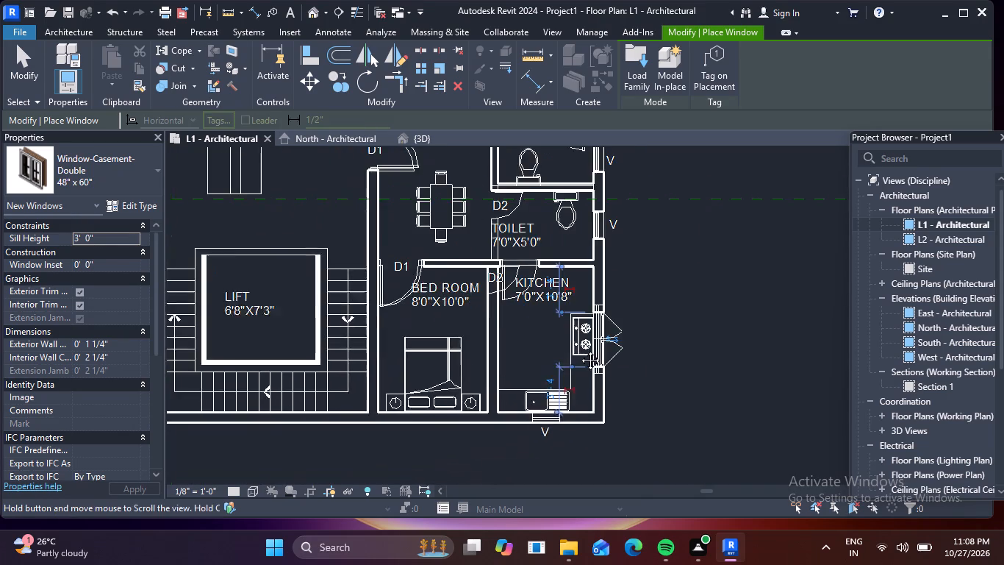
pyautogui.moveTo(579, 349); pyautogui.dragTo(606, 345, button='middle')
pyautogui.moveTo(416, 355); pyautogui.dragTo(605, 364, button='middle')
pyautogui.moveTo(411, 360); pyautogui.dragTo(628, 367, button='middle')
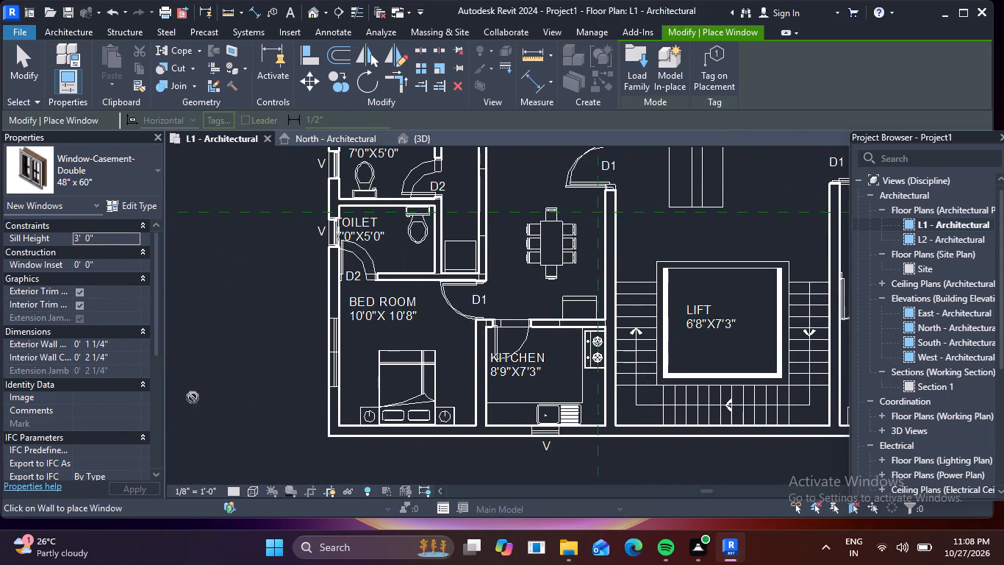
pyautogui.scroll(4, 251, 374)
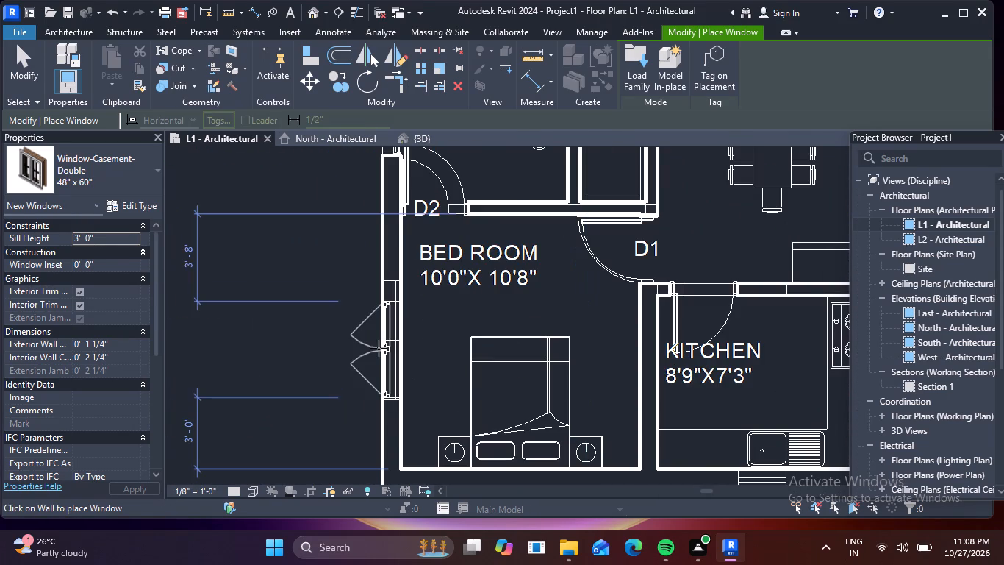
pyautogui.click(379, 348)
# Leave window placement and examine the apartment model in 3D, checking the doors and windows along its outer walls and the interior partitions.
pyautogui.scroll(-7, 359, 340)
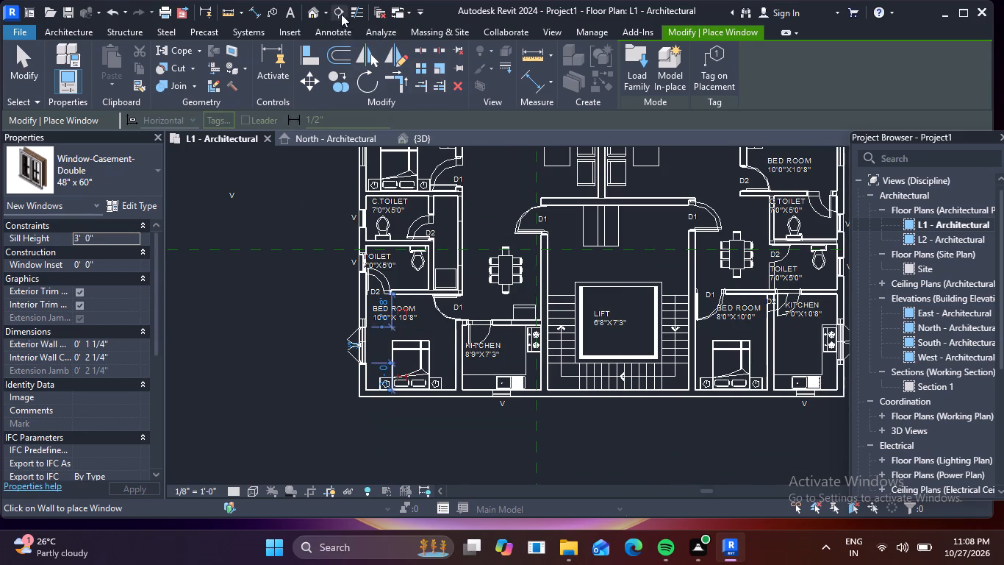
pyautogui.click(316, 15)
pyautogui.scroll(-2, 396, 237)
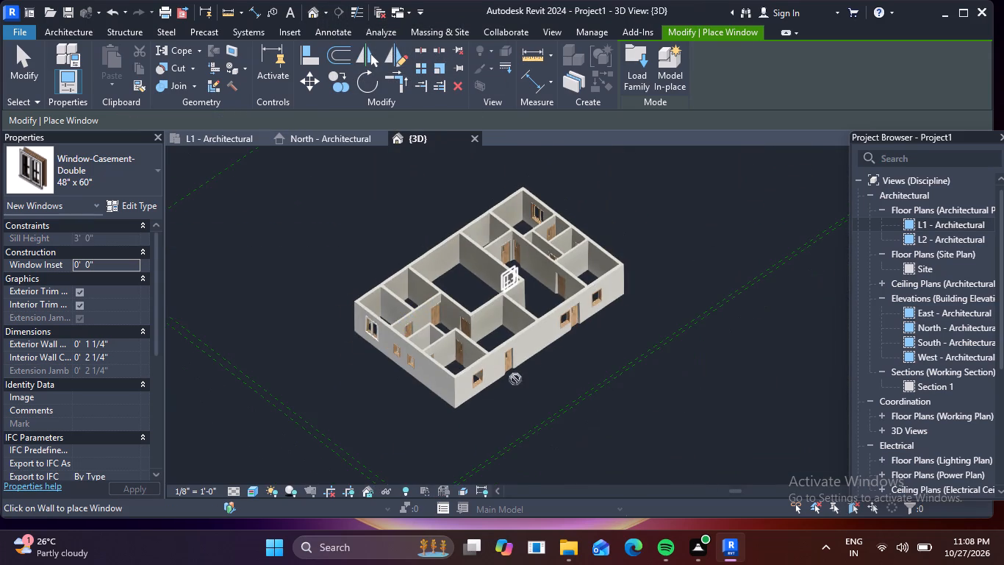
pyautogui.scroll(9, 506, 395)
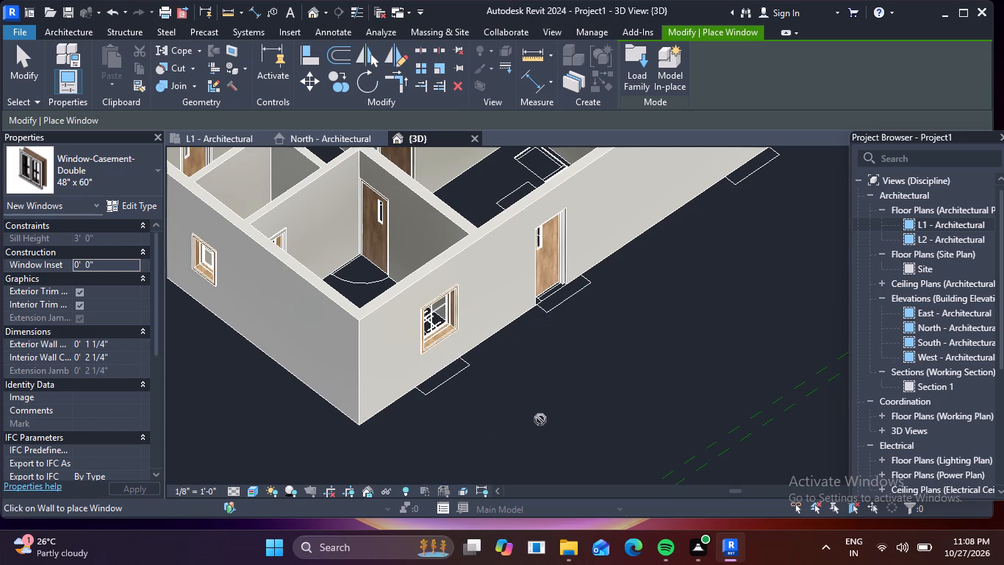
pyautogui.press('Escape')
pyautogui.press('Escape')
pyautogui.scroll(2, 435, 322)
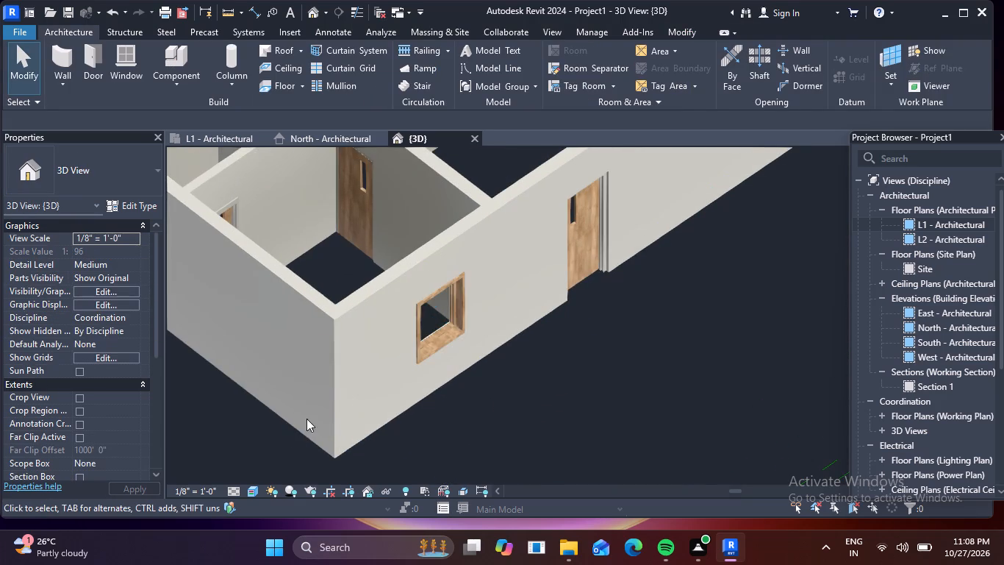
pyautogui.moveTo(353, 438); pyautogui.dragTo(481, 451, button='middle')
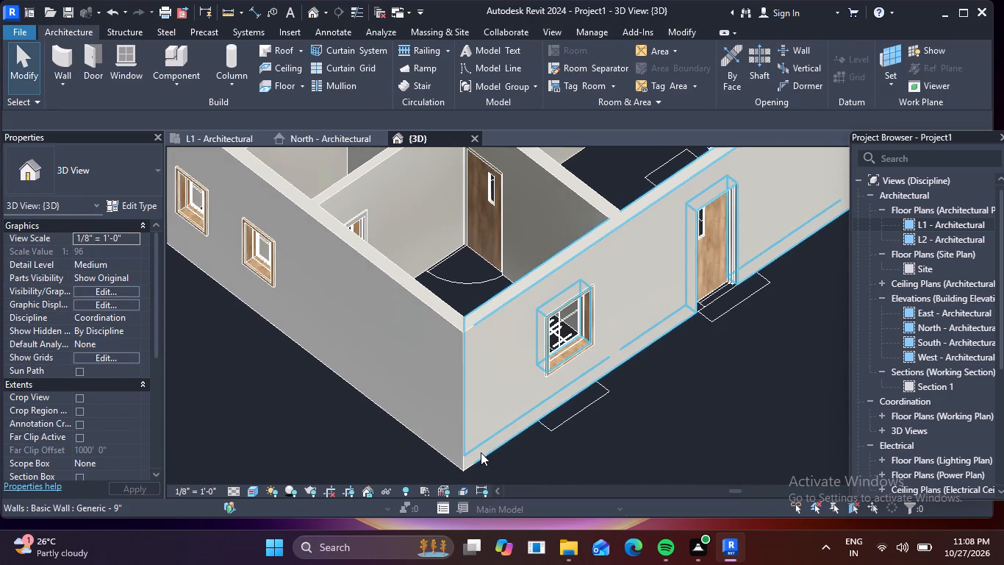
pyautogui.keyDown('shift'); pyautogui.moveTo(348, 406); pyautogui.dragTo(425, 422, button='middle'); pyautogui.keyUp('shift')
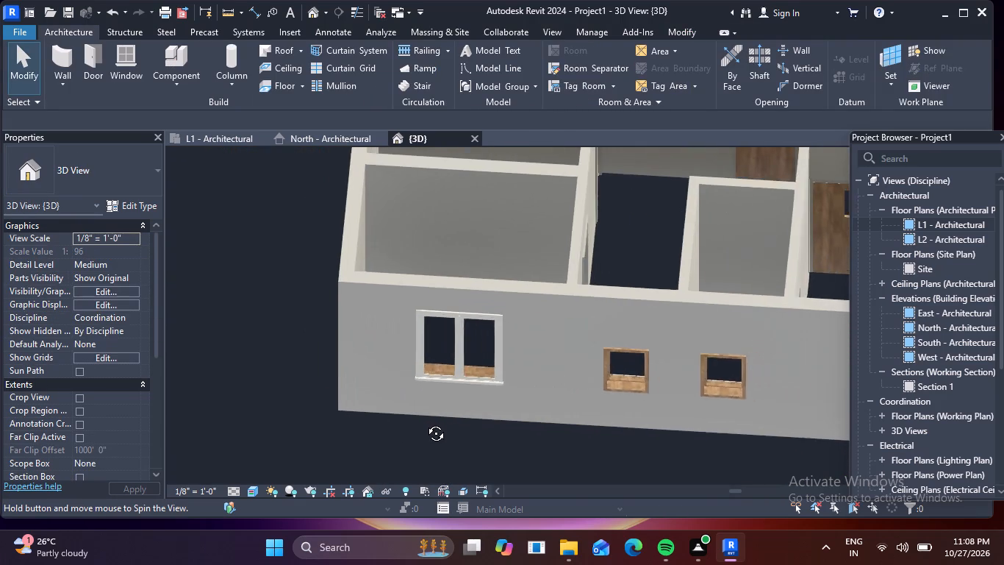
pyautogui.keyDown('shift'); pyautogui.moveTo(425, 422); pyautogui.dragTo(420, 341, button='middle'); pyautogui.keyUp('shift')
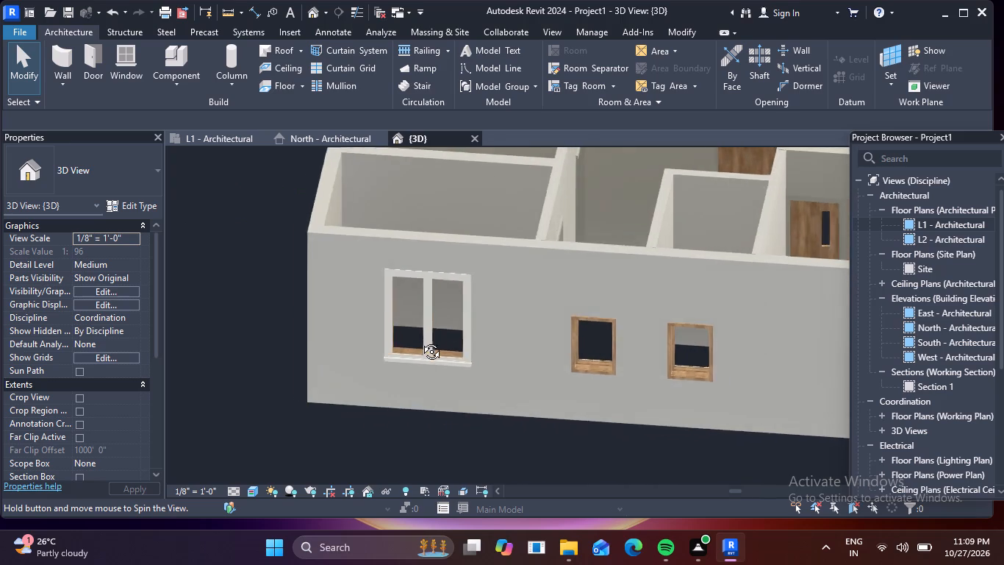
pyautogui.keyDown('shift'); pyautogui.moveTo(420, 341); pyautogui.dragTo(331, 355, button='middle'); pyautogui.keyUp('shift')
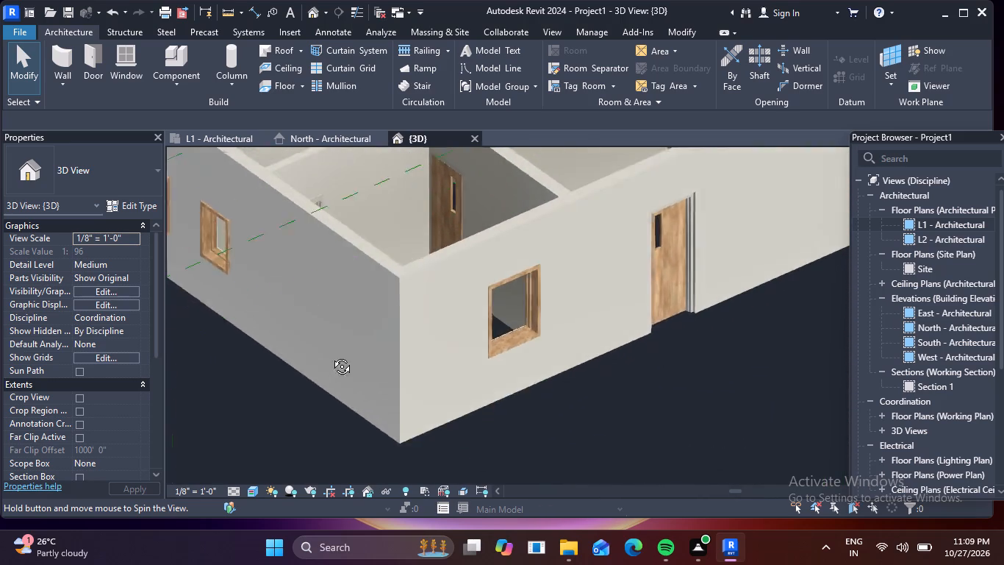
pyautogui.keyDown('shift'); pyautogui.moveTo(331, 355); pyautogui.dragTo(326, 357, button='middle'); pyautogui.keyUp('shift')
pyautogui.scroll(-3, 548, 333)
pyautogui.moveTo(603, 352); pyautogui.dragTo(561, 422, button='middle')
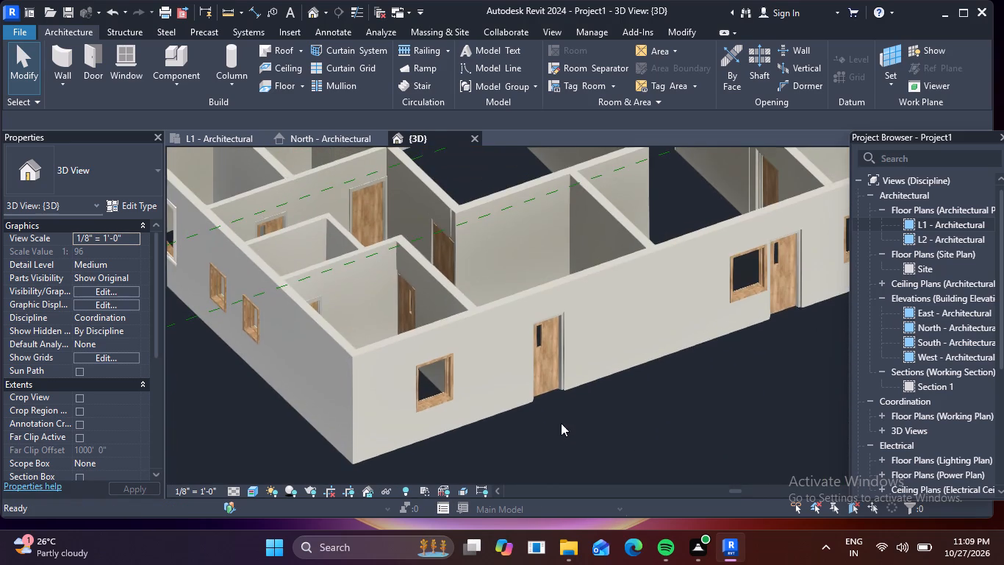
pyautogui.keyDown('shift'); pyautogui.moveTo(592, 408); pyautogui.dragTo(560, 413, button='middle'); pyautogui.keyUp('shift')
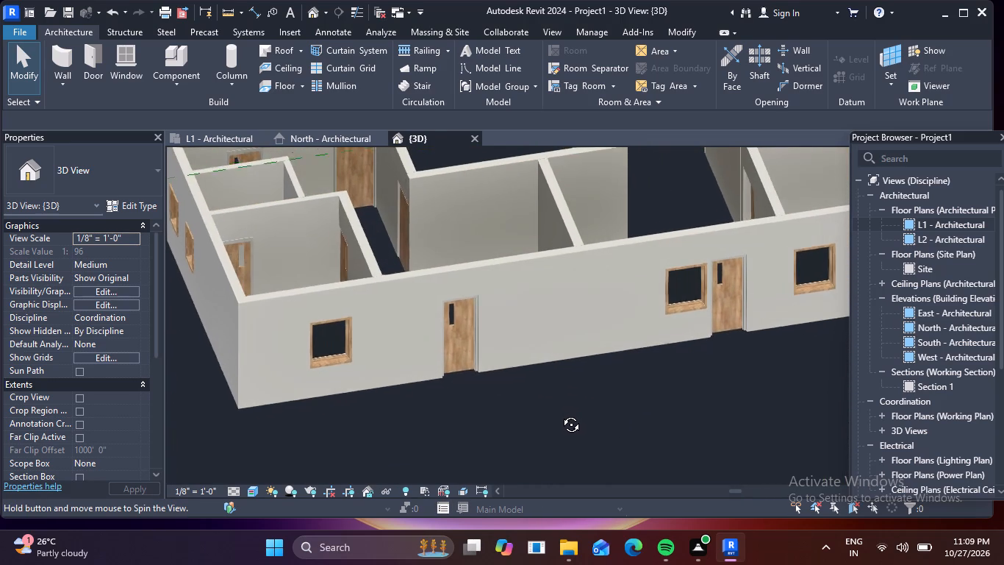
pyautogui.keyDown('shift'); pyautogui.moveTo(560, 413); pyautogui.dragTo(563, 412, button='middle'); pyautogui.keyUp('shift')
pyautogui.scroll(-4, 574, 352)
pyautogui.moveTo(584, 331); pyautogui.dragTo(562, 406, button='middle')
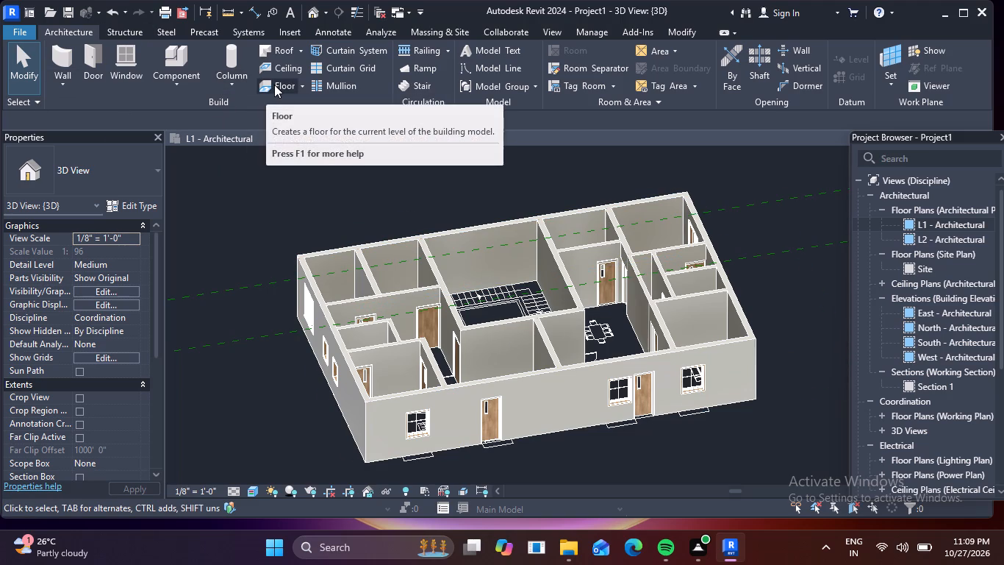
pyautogui.scroll(-2, 662, 347)
pyautogui.scroll(4, 674, 373)
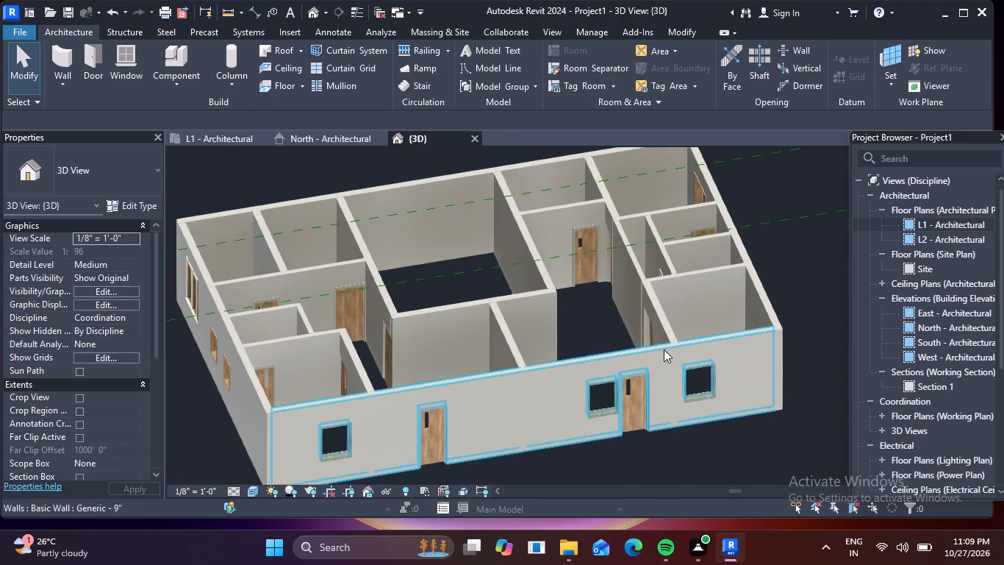
# Open the L2 - Architectural floor plan and examine the whole apartment layout at that level.
pyautogui.doubleClick(926, 240)
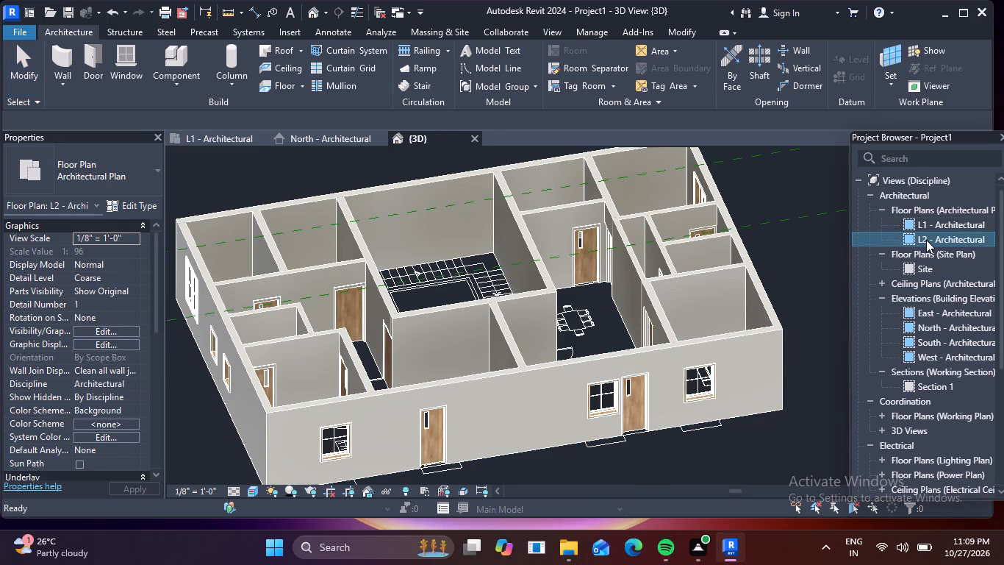
pyautogui.scroll(6, 617, 289)
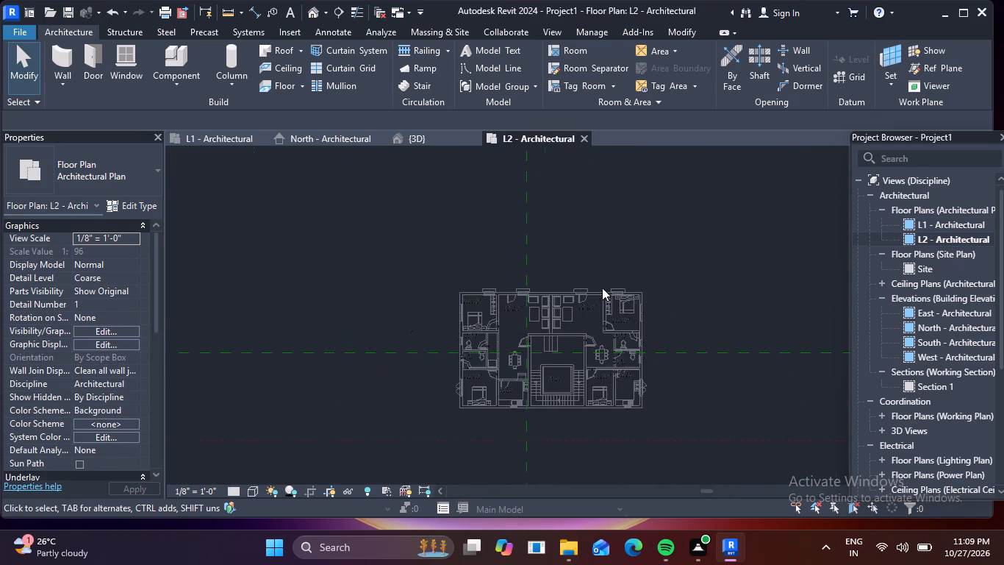
pyautogui.scroll(6, 597, 299)
pyautogui.moveTo(653, 315); pyautogui.dragTo(678, 188, button='middle')
pyautogui.scroll(1, 678, 188)
pyautogui.scroll(-2, 658, 212)
pyautogui.moveTo(661, 218); pyautogui.dragTo(629, 287, button='middle')
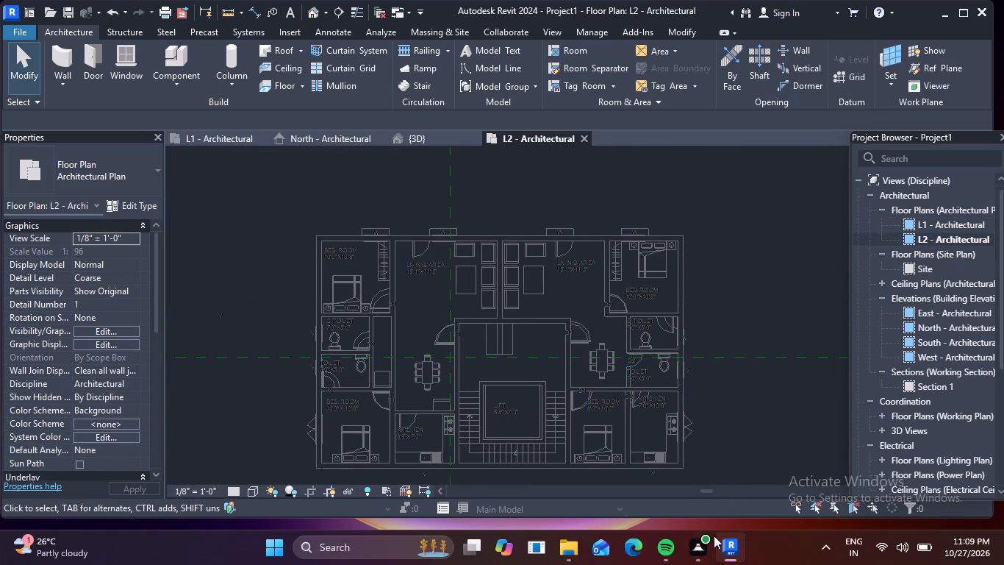
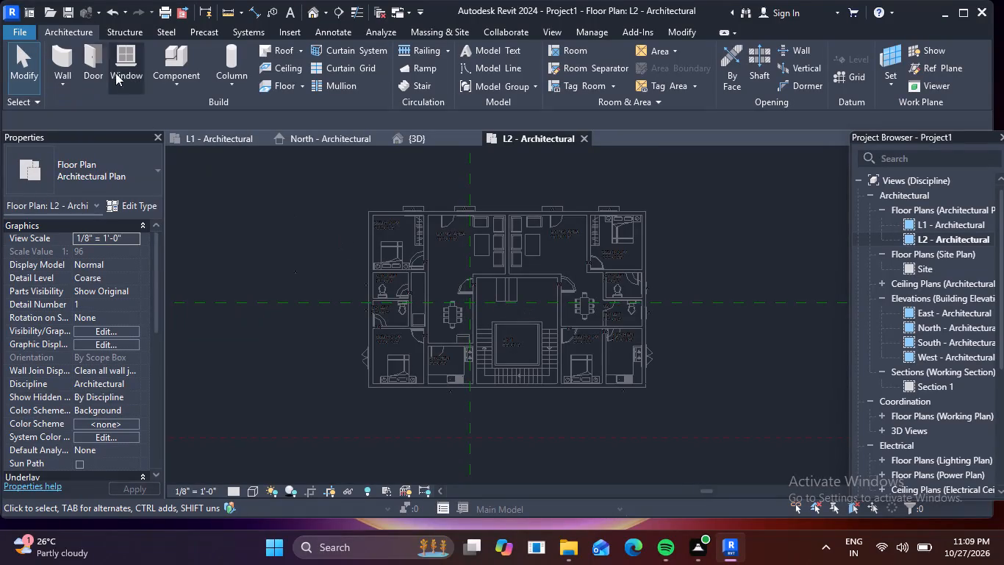
# Start an L2 floor and duplicate the Generic - 12" floor type under the name slab 6".
pyautogui.click(276, 84)
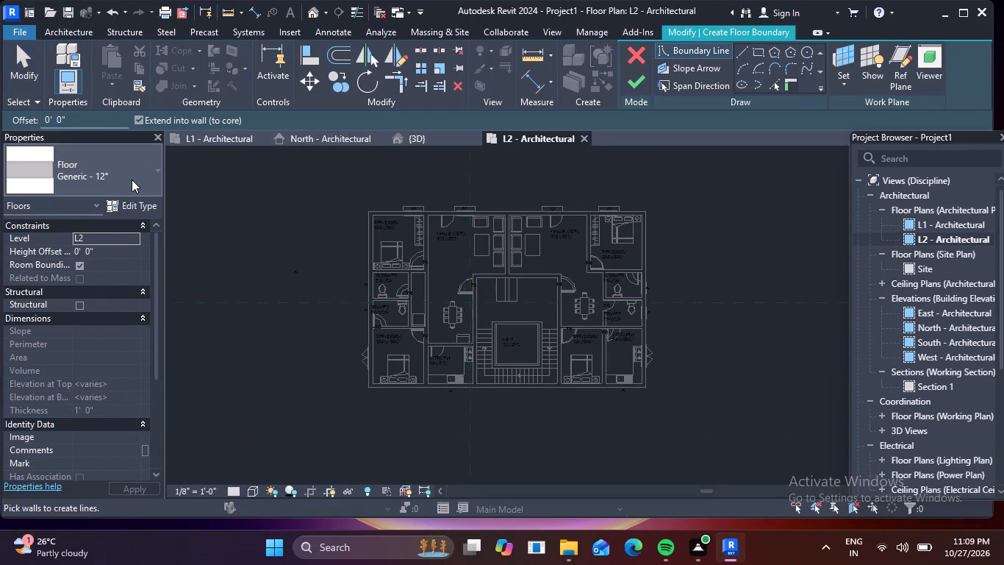
pyautogui.click(154, 168)
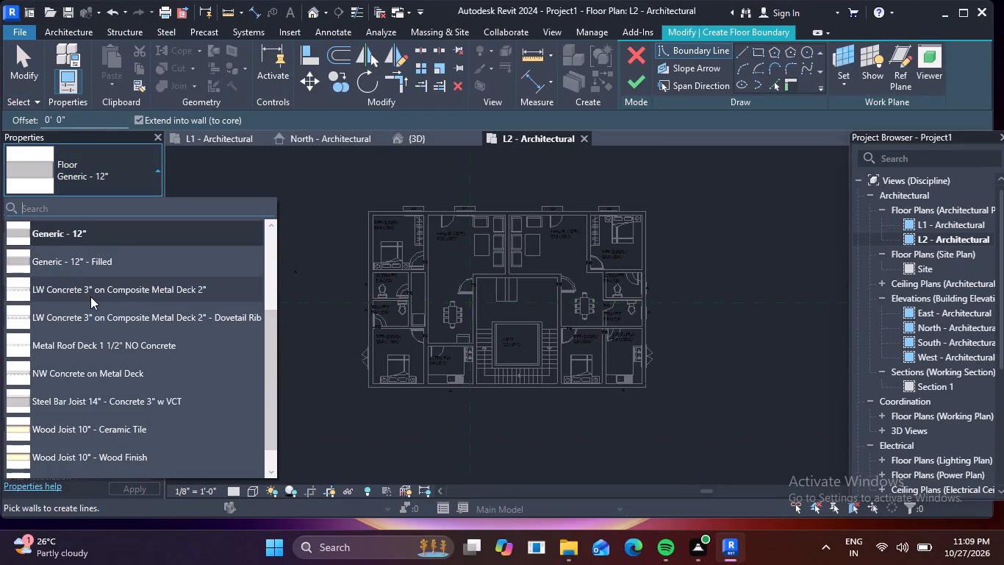
pyautogui.scroll(-6, 91, 298)
pyautogui.scroll(4, 96, 316)
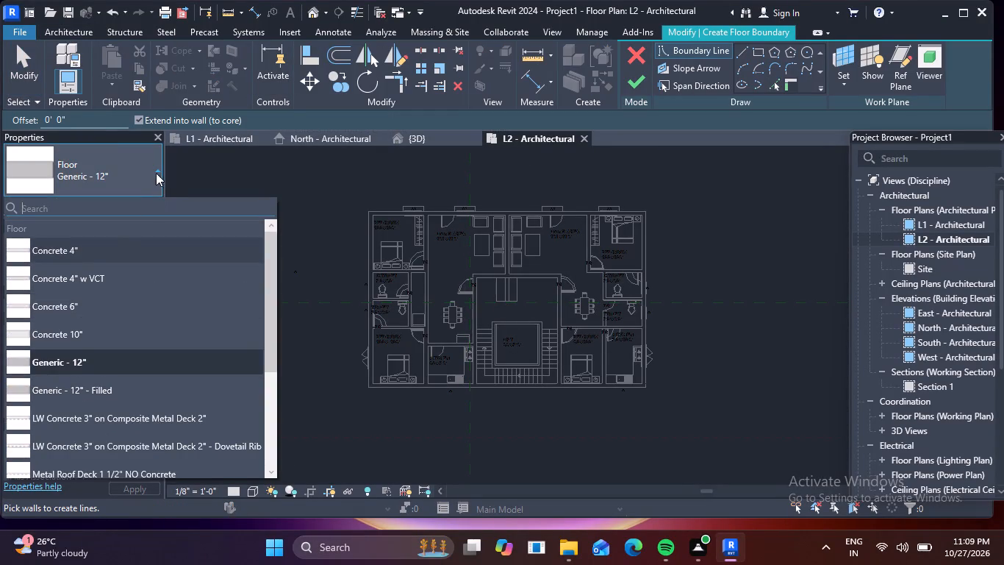
pyautogui.click(154, 170)
pyautogui.click(145, 186)
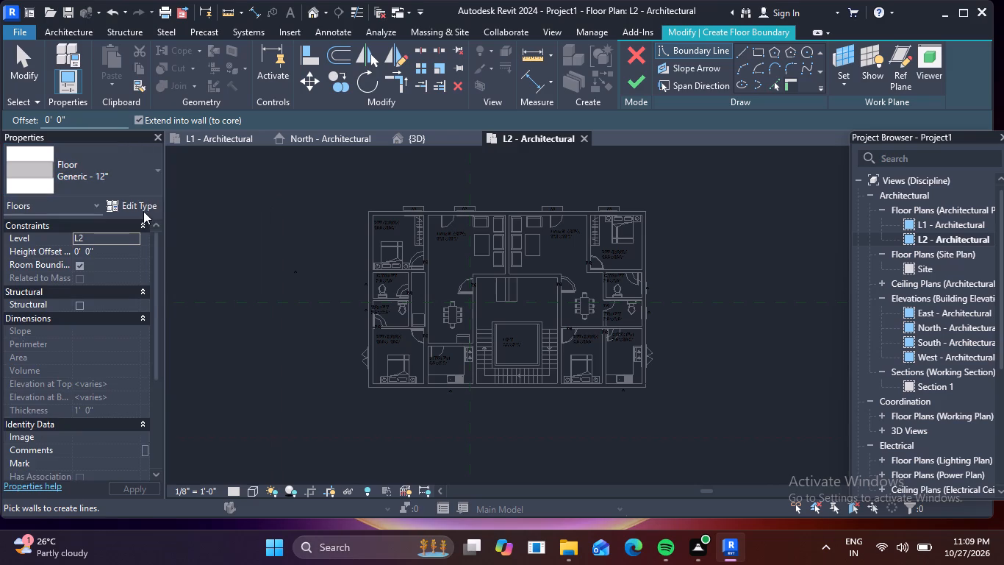
pyautogui.click(143, 211)
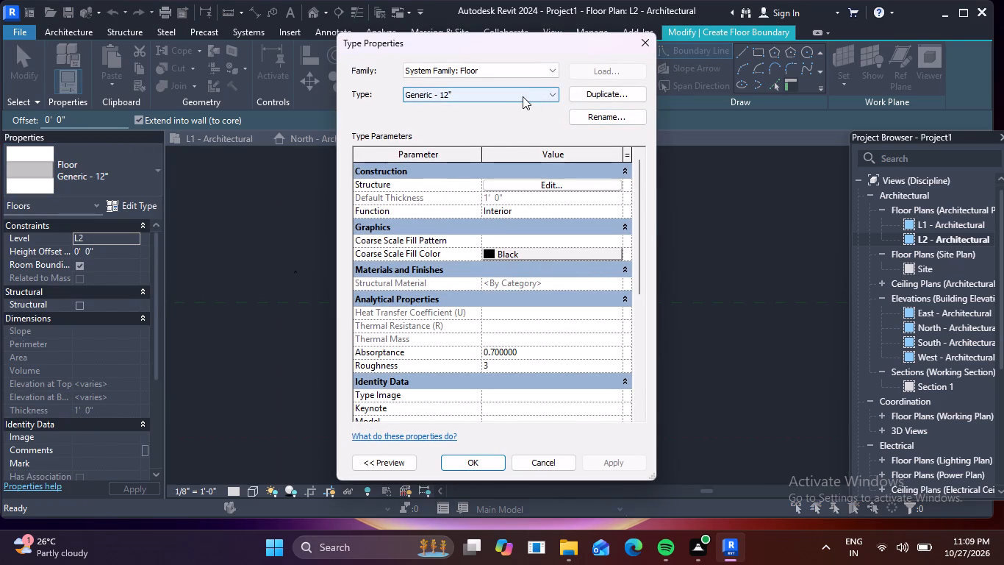
pyautogui.click(592, 96)
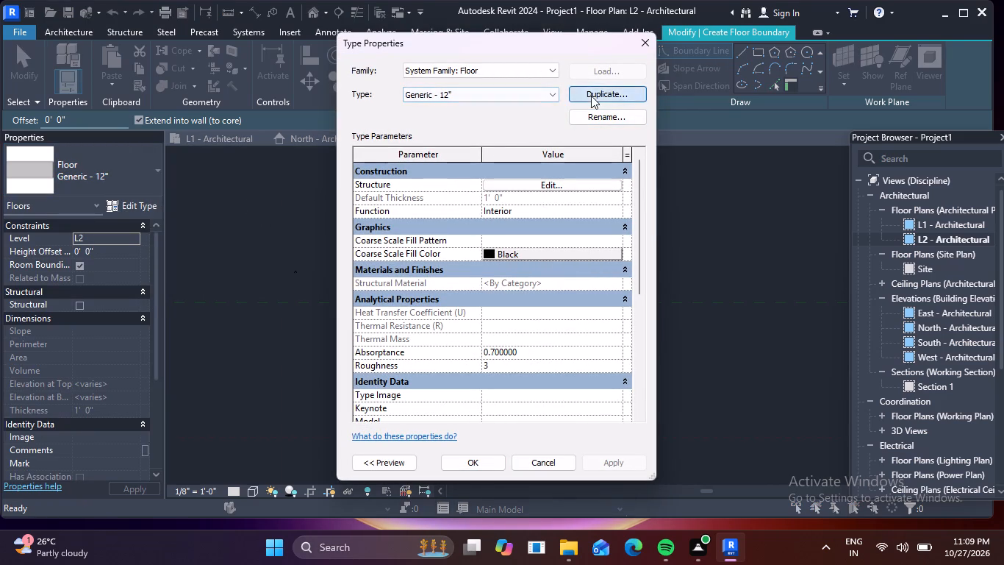
pyautogui.click(505, 255)
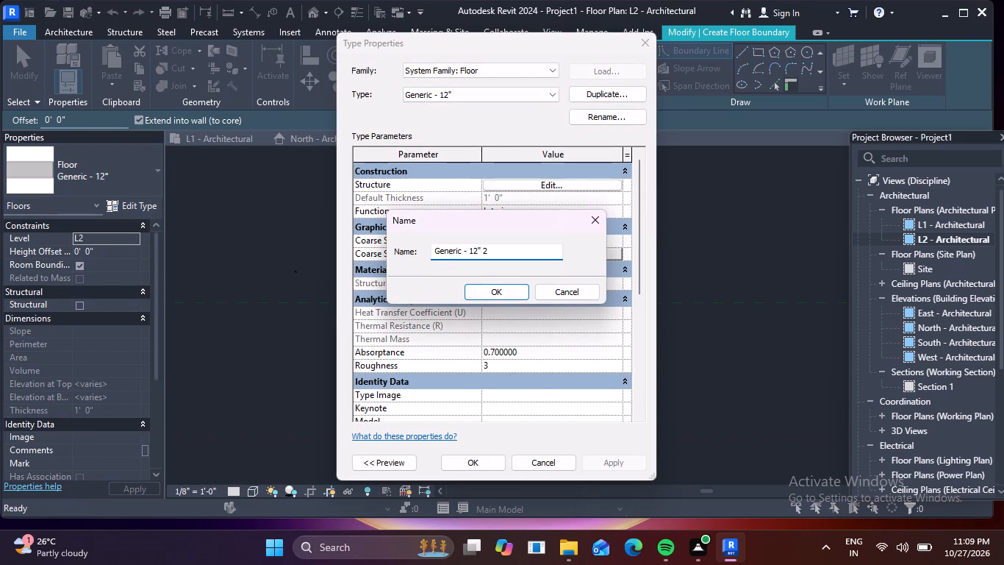
pyautogui.press('BackSpace')
pyautogui.press('BackSpace')
pyautogui.press('BackSpace')
pyautogui.press('BackSpace')
pyautogui.press('BackSpace')
pyautogui.press('BackSpace')
pyautogui.press('BackSpace')
pyautogui.press('BackSpace')
pyautogui.press('BackSpace')
pyautogui.press('BackSpace')
pyautogui.press('BackSpace')
pyautogui.press('BackSpace')
pyautogui.press('BackSpace')
pyautogui.press('BackSpace')
pyautogui.press('BackSpace')
pyautogui.press('BackSpace')
pyautogui.press('BackSpace')
pyautogui.press('BackSpace')
pyautogui.press('BackSpace')
pyautogui.press('BackSpace')
pyautogui.press('BackSpace')
pyautogui.press('BackSpace')
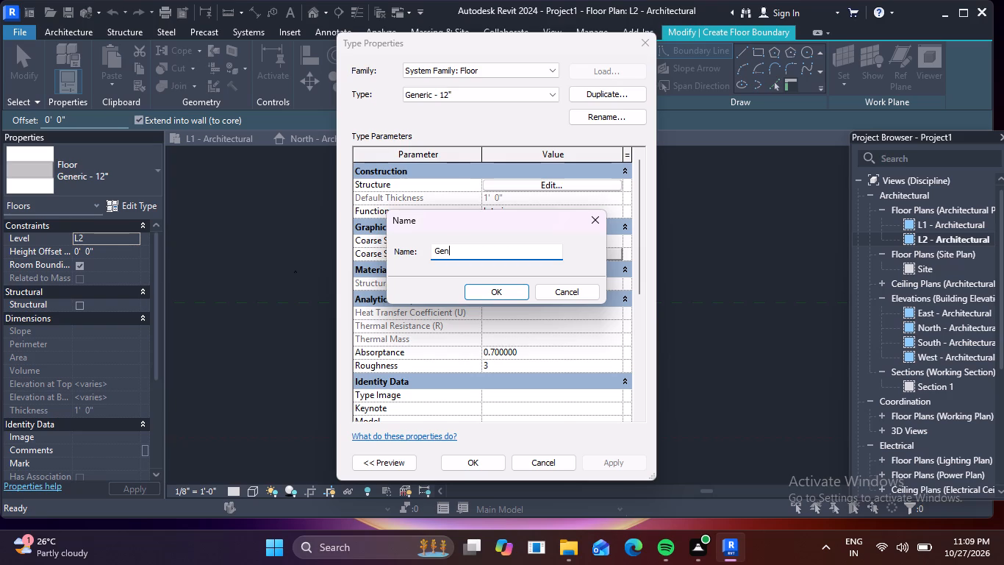
pyautogui.write('lab')
pyautogui.press('BackSpace')
pyautogui.press('BackSpace')
pyautogui.press('BackSpace')
pyautogui.press('BackSpace')
pyautogui.press('BackSpace')
pyautogui.press('BackSpace')
pyautogui.press('BackSpace')
pyautogui.press('BackSpace')
pyautogui.press('BackSpace')
pyautogui.press('BackSpace')
pyautogui.press('BackSpace')
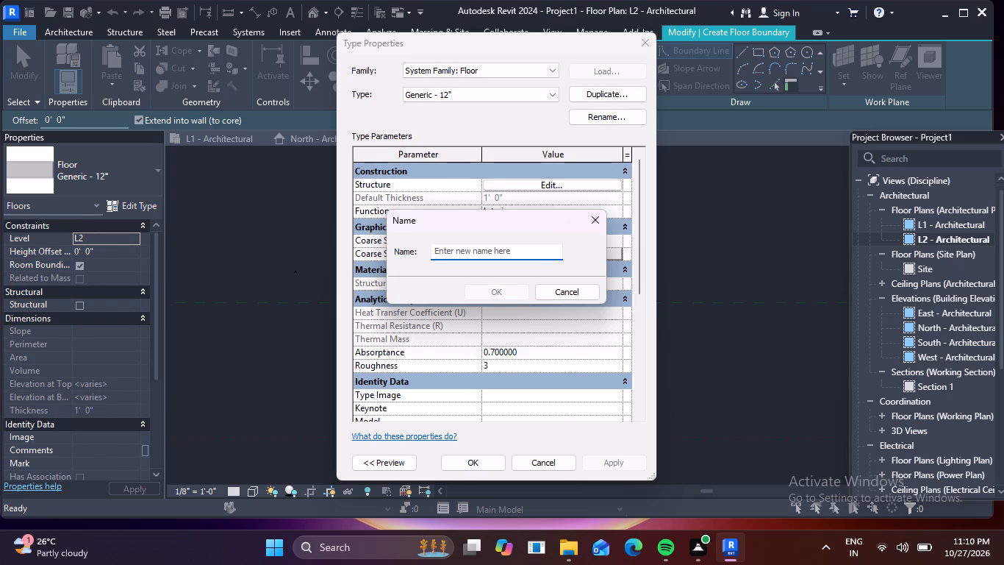
pyautogui.press('s')
pyautogui.press('l')
pyautogui.press('a')
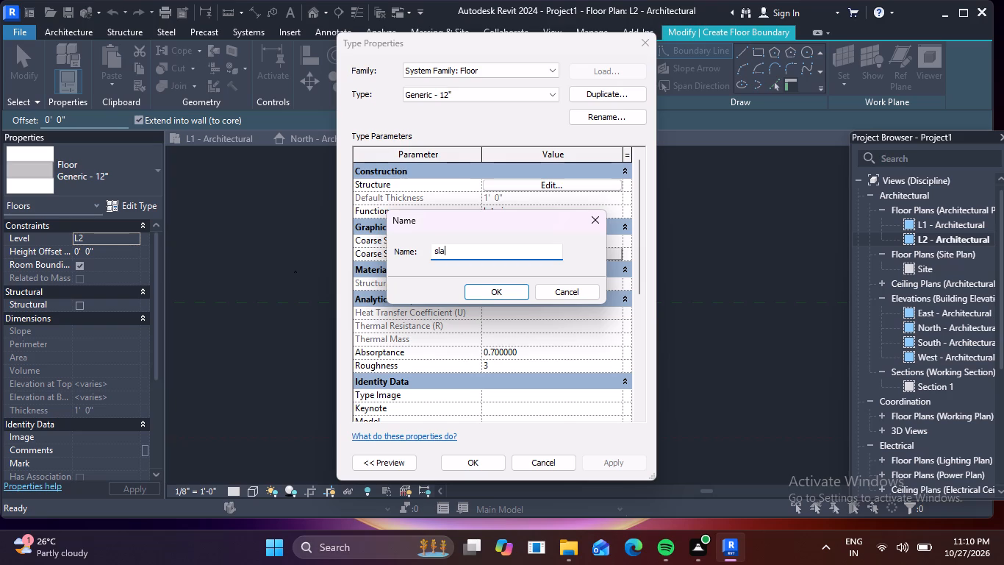
pyautogui.press('b')
pyautogui.press('space')
pyautogui.press('6')
pyautogui.hotkey('shift', '"')
pyautogui.click(499, 291)
# Set the slab 6" type's structure layer thickness to 6" and apply the type to the floor.
pyautogui.click(556, 183)
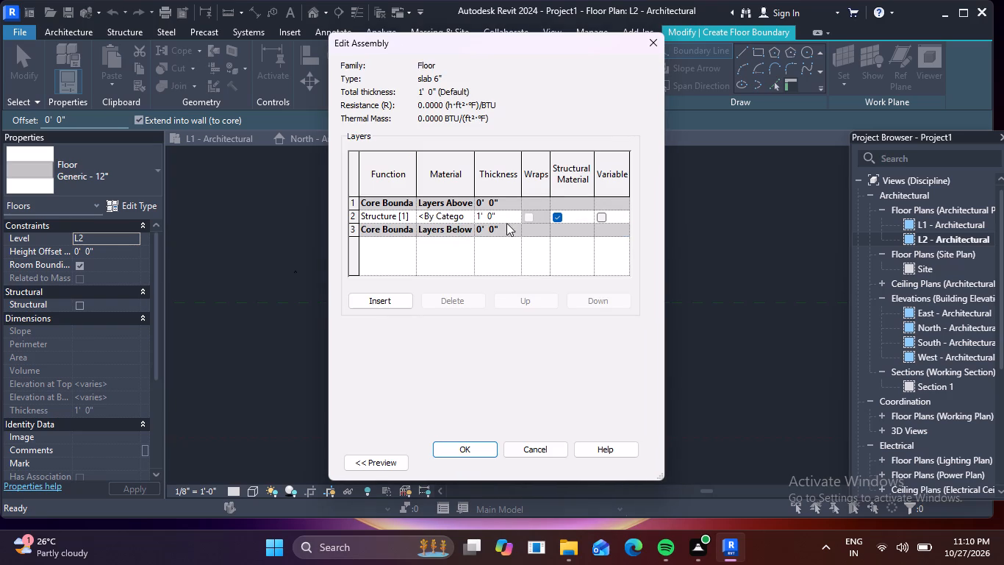
pyautogui.click(503, 212)
pyautogui.press('BackSpace')
pyautogui.press('6')
pyautogui.hotkey('shift', '"')
pyautogui.press('Return')
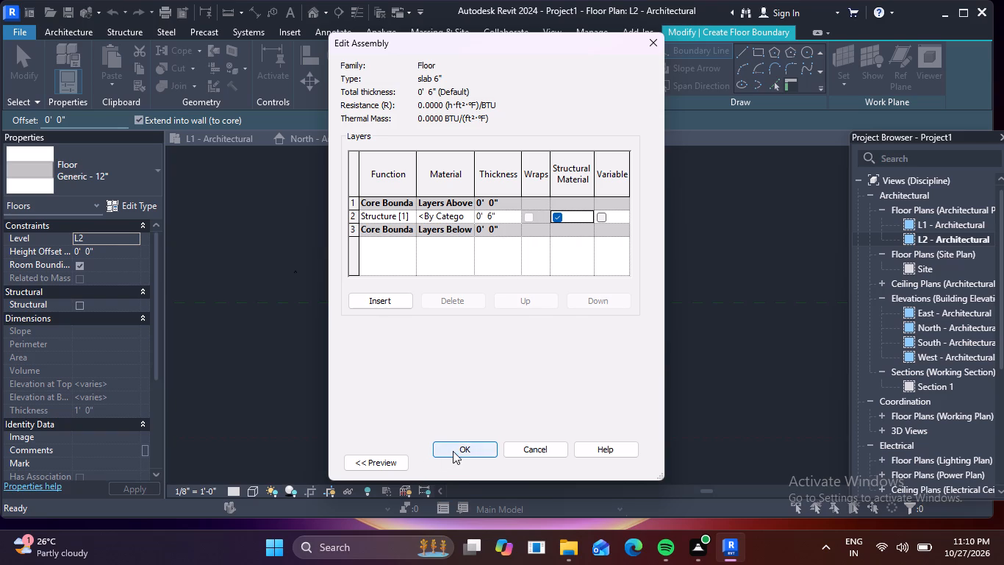
pyautogui.click(453, 451)
pyautogui.click(481, 461)
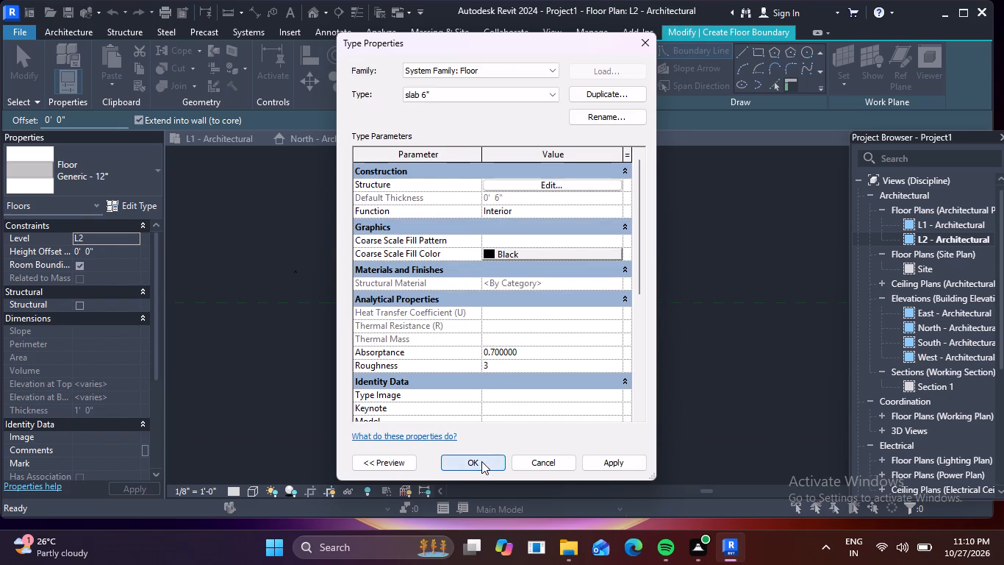
# Create the L2 floor from a closed rectangular boundary along the exterior walls' outer faces, attaching the walls below to its bottom.
pyautogui.scroll(1, 476, 296)
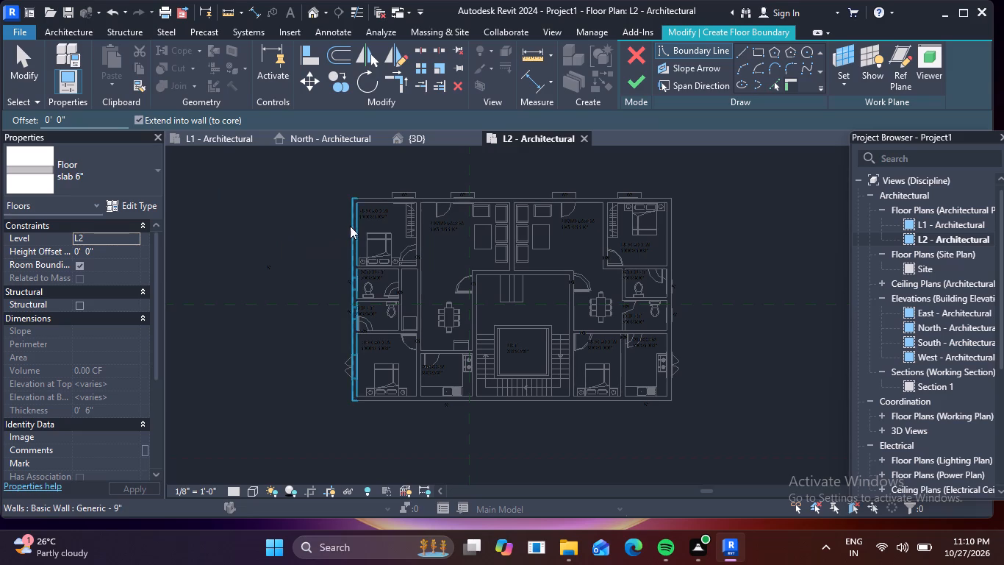
pyautogui.scroll(2, 373, 199)
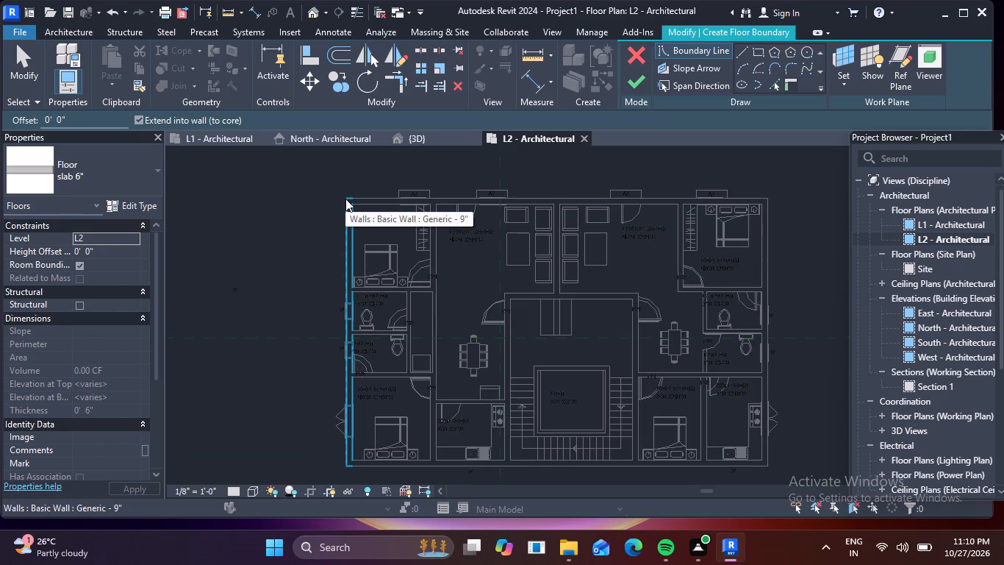
pyautogui.click(746, 51)
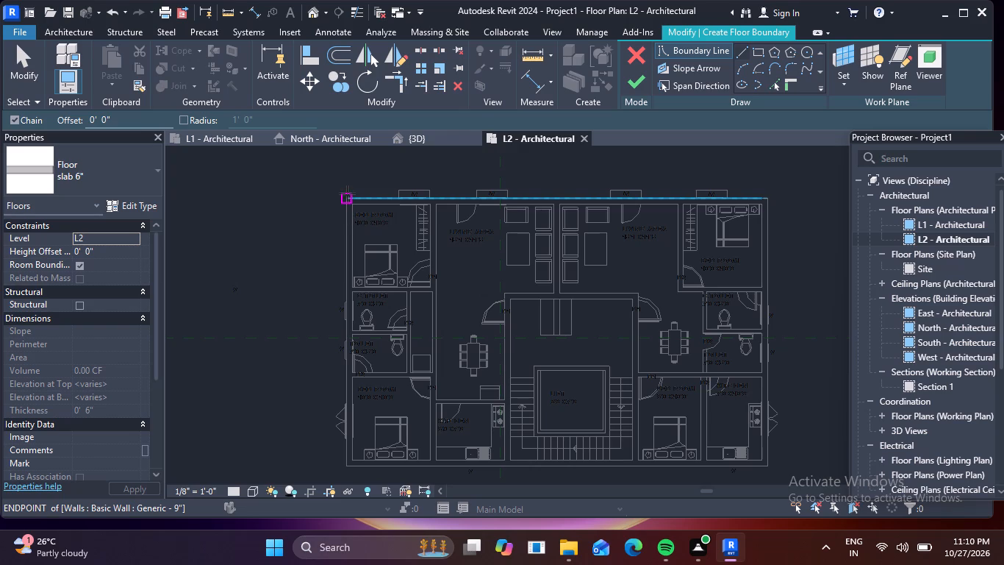
pyautogui.click(347, 193)
pyautogui.click(768, 198)
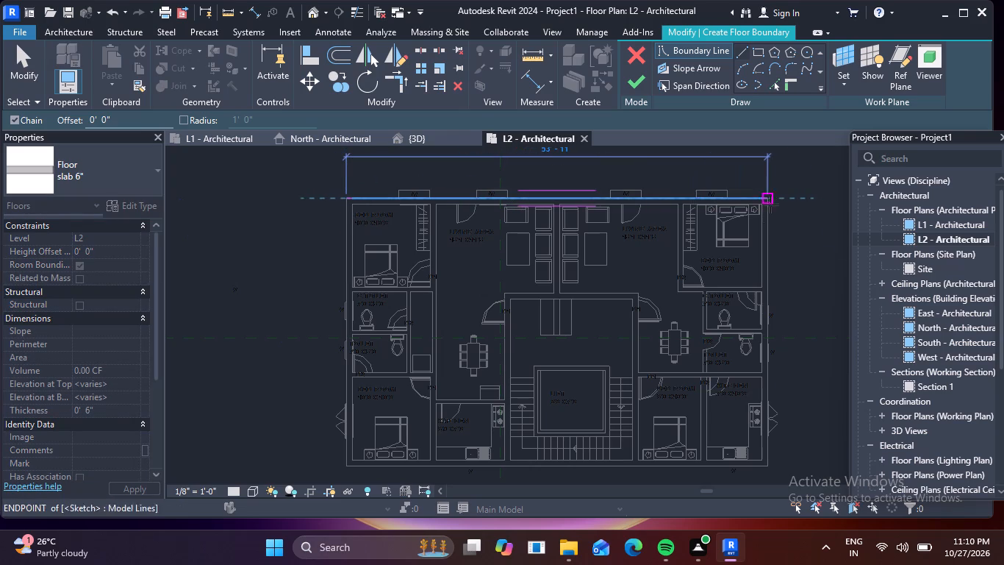
pyautogui.click(770, 464)
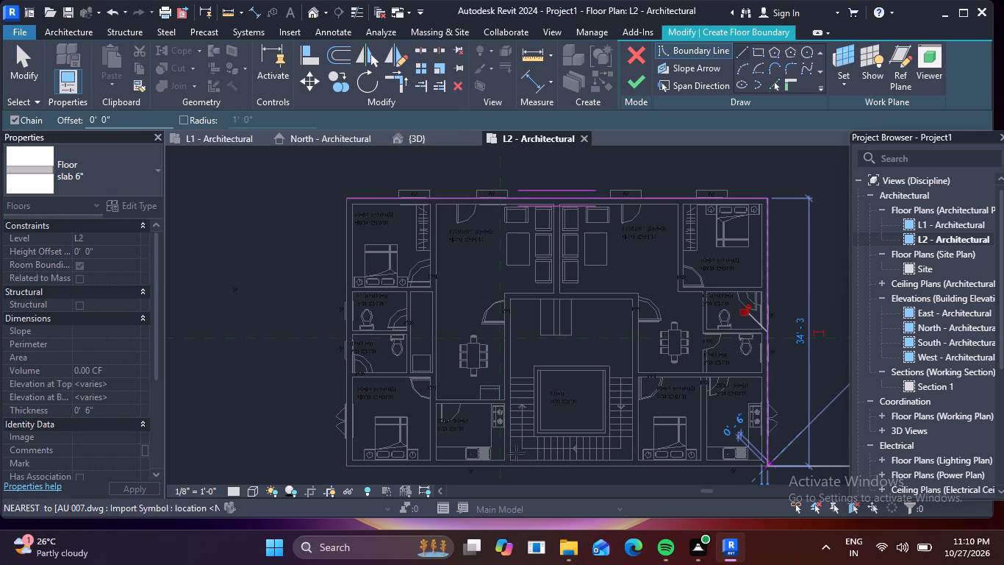
pyautogui.click(341, 465)
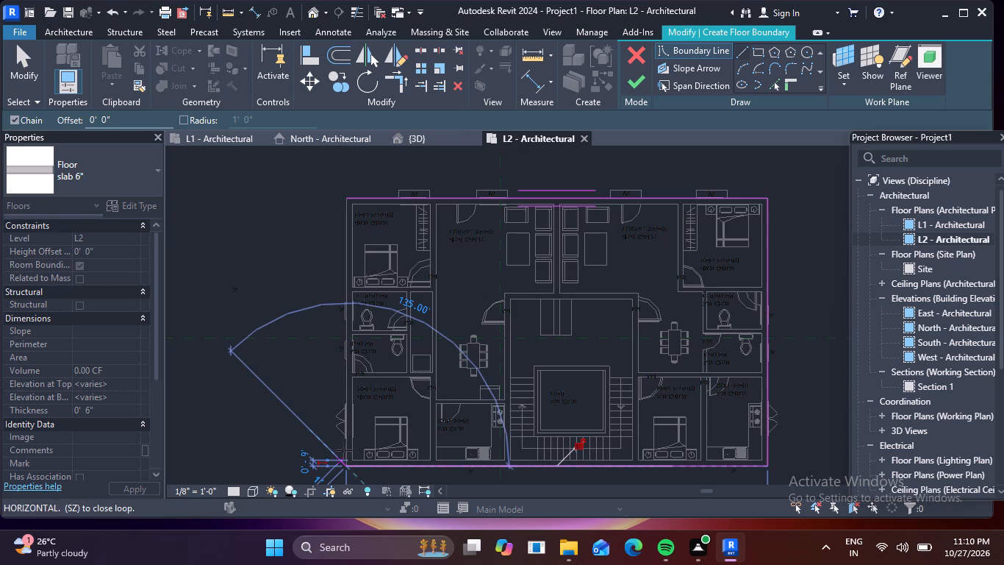
pyautogui.click(342, 203)
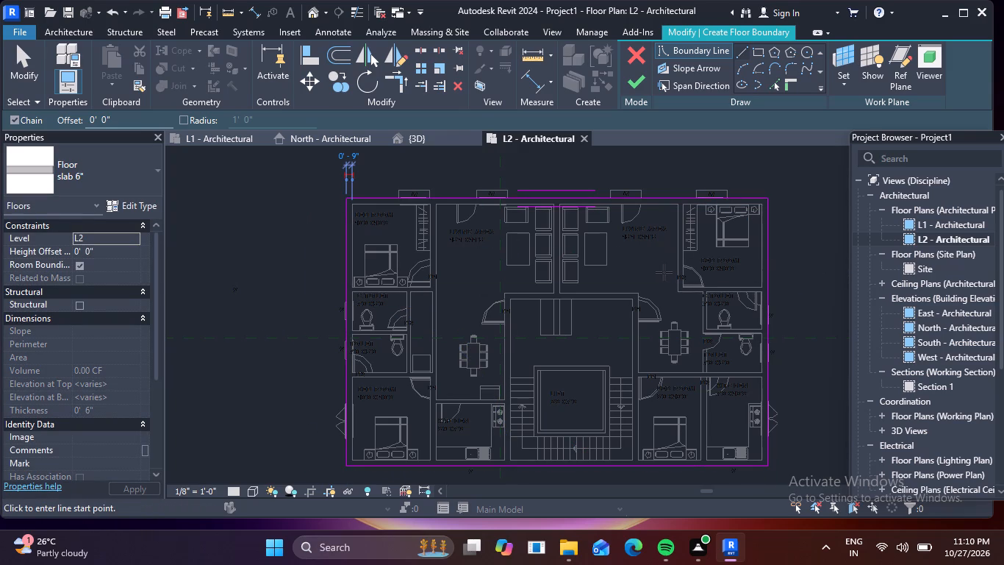
pyautogui.press('Escape')
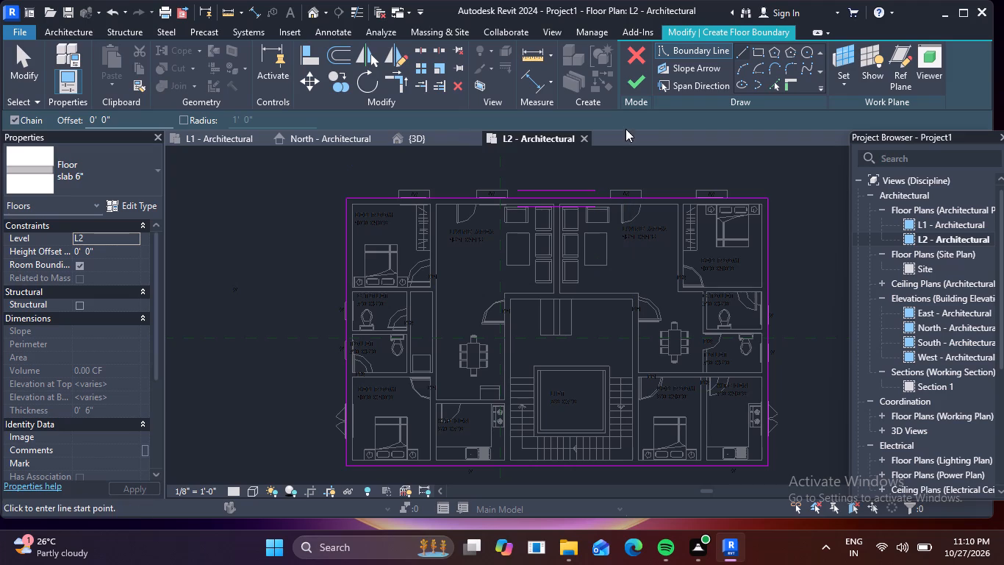
pyautogui.click(634, 85)
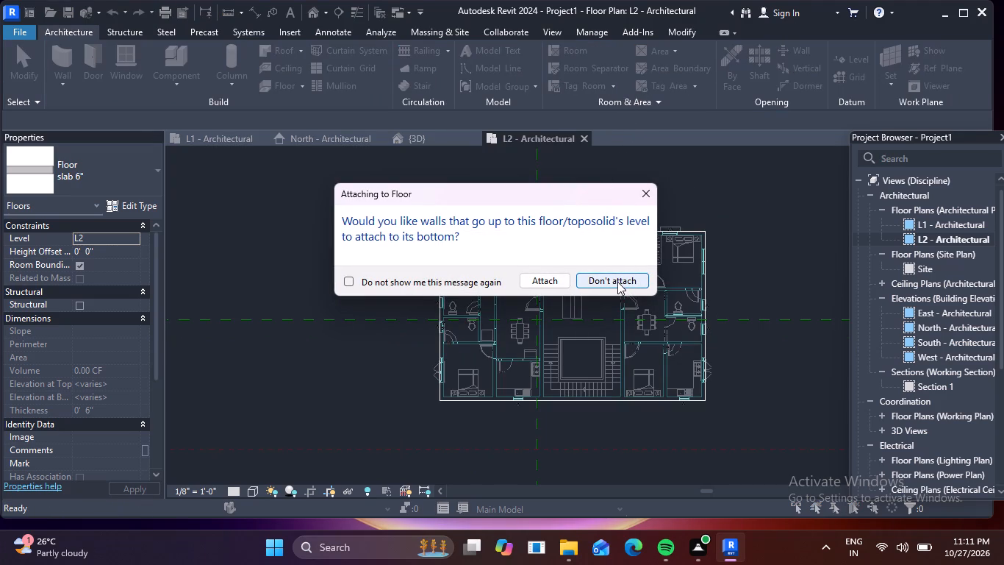
pyautogui.click(545, 280)
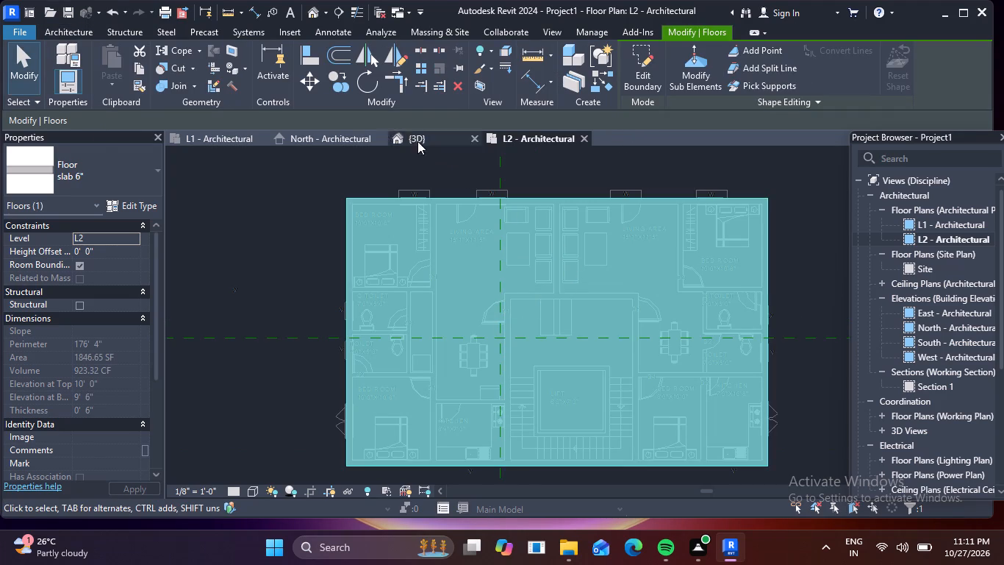
# Examine the building in 3D, checking how the L2 slab sits on the exterior walls.
pyautogui.click(310, 10)
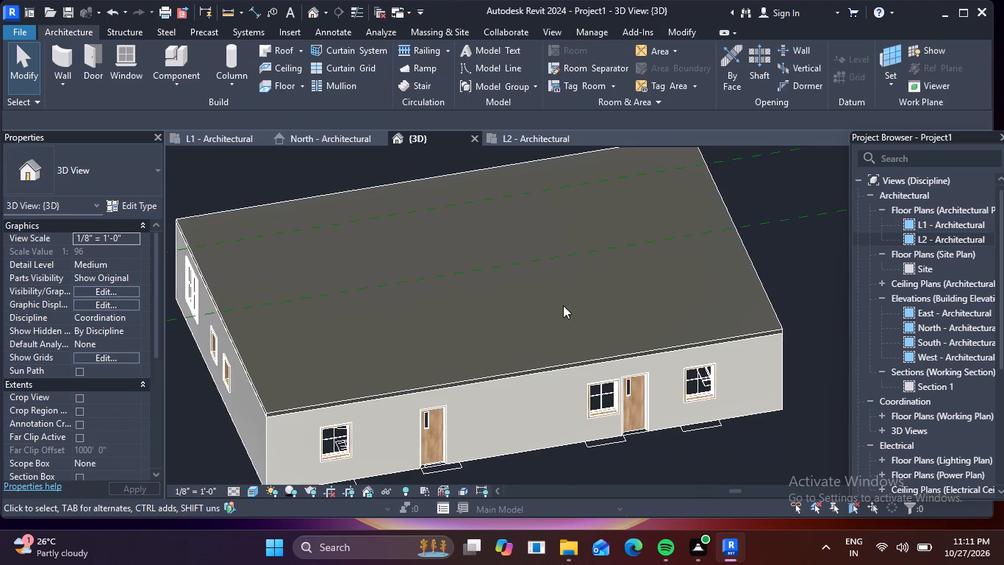
pyautogui.scroll(-1, 566, 310)
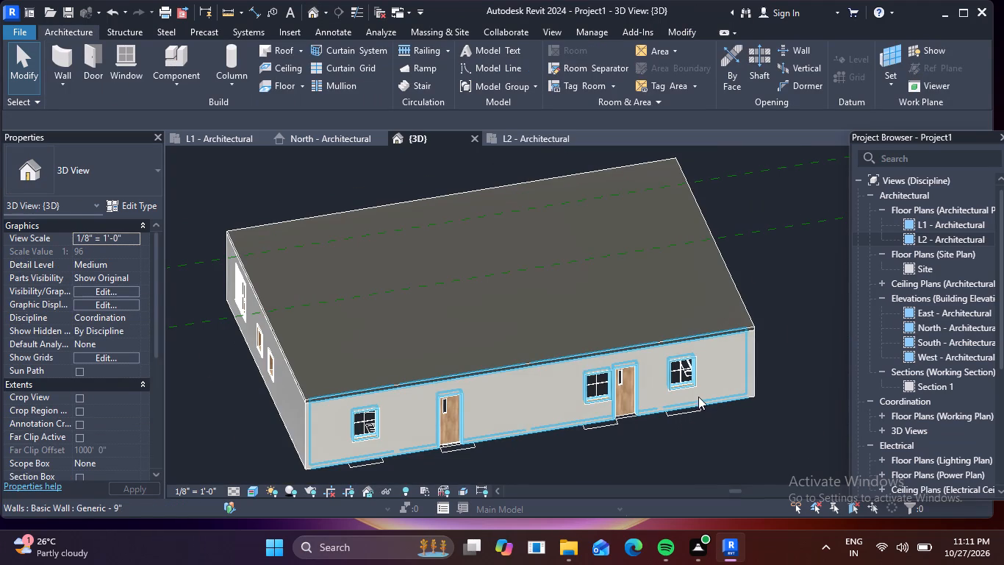
pyautogui.keyDown('shift'); pyautogui.moveTo(700, 395); pyautogui.dragTo(708, 263, button='middle'); pyautogui.keyUp('shift')
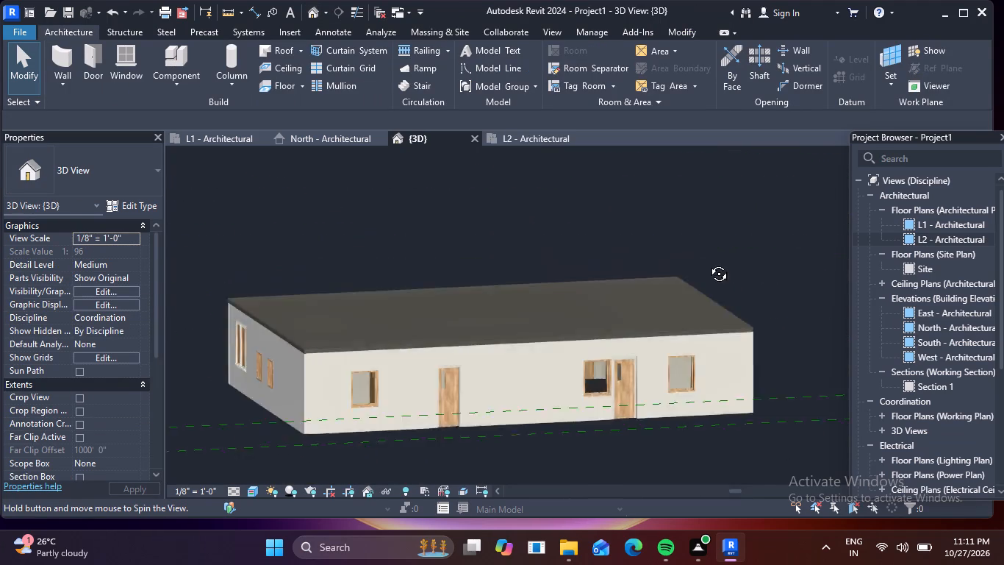
pyautogui.keyDown('shift'); pyautogui.moveTo(708, 263); pyautogui.dragTo(695, 274, button='middle'); pyautogui.keyUp('shift')
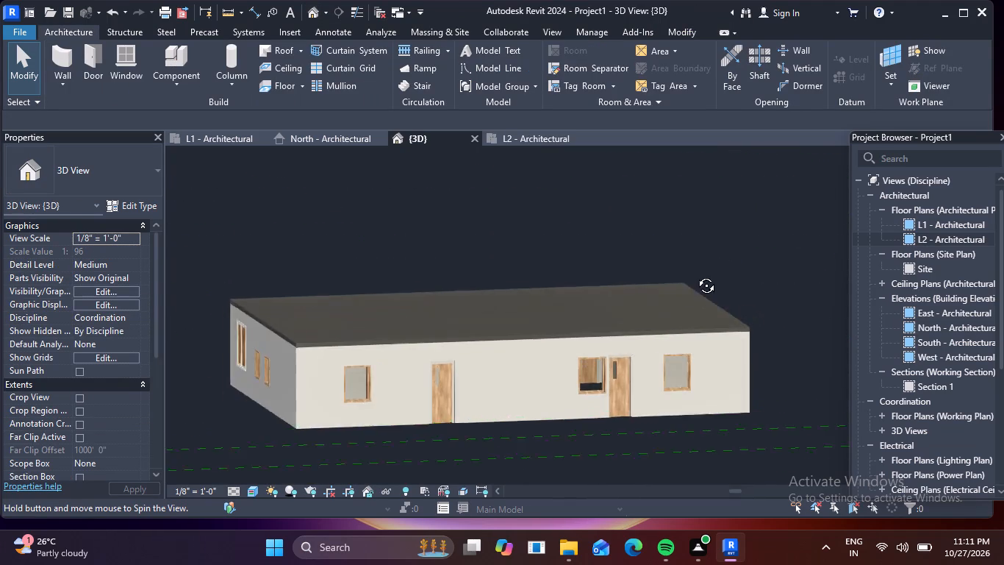
pyautogui.keyDown('shift'); pyautogui.moveTo(695, 274); pyautogui.dragTo(726, 311, button='middle'); pyautogui.keyUp('shift')
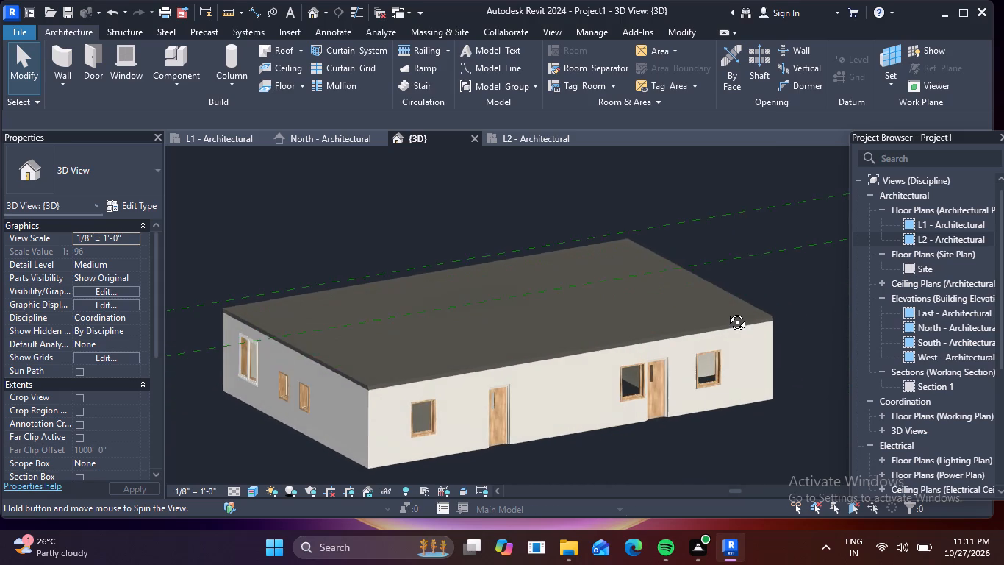
pyautogui.keyDown('shift'); pyautogui.moveTo(726, 311); pyautogui.dragTo(753, 305, button='middle'); pyautogui.keyUp('shift')
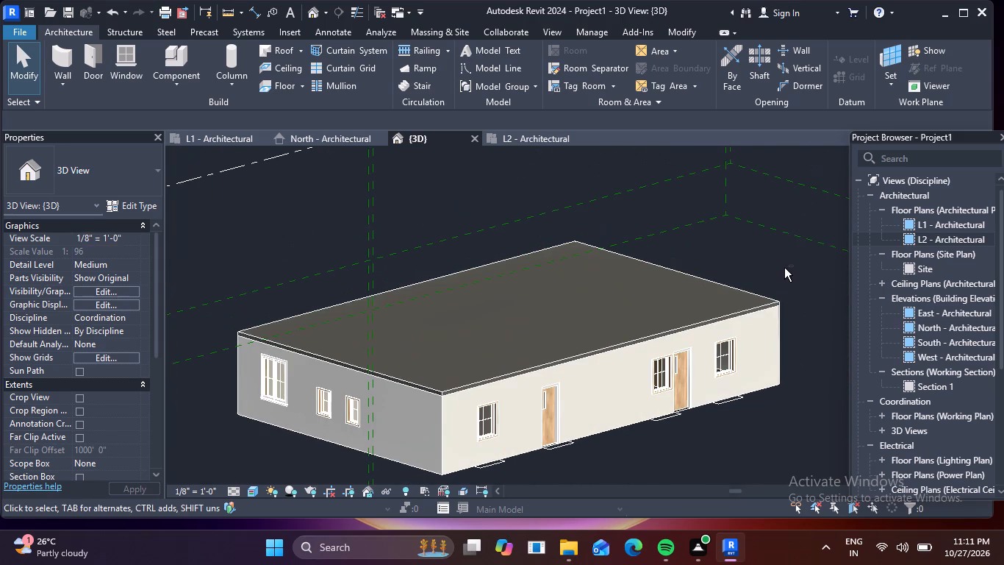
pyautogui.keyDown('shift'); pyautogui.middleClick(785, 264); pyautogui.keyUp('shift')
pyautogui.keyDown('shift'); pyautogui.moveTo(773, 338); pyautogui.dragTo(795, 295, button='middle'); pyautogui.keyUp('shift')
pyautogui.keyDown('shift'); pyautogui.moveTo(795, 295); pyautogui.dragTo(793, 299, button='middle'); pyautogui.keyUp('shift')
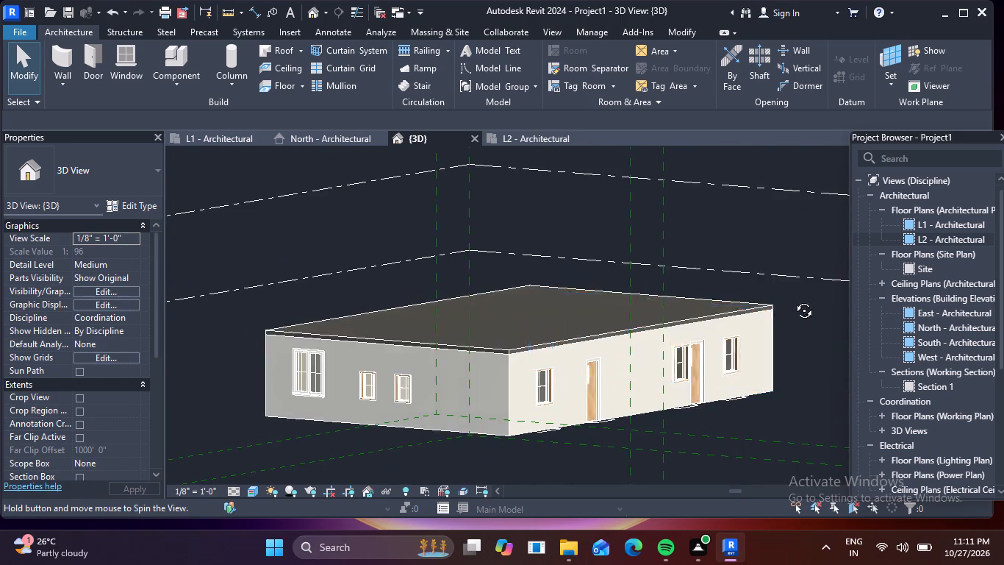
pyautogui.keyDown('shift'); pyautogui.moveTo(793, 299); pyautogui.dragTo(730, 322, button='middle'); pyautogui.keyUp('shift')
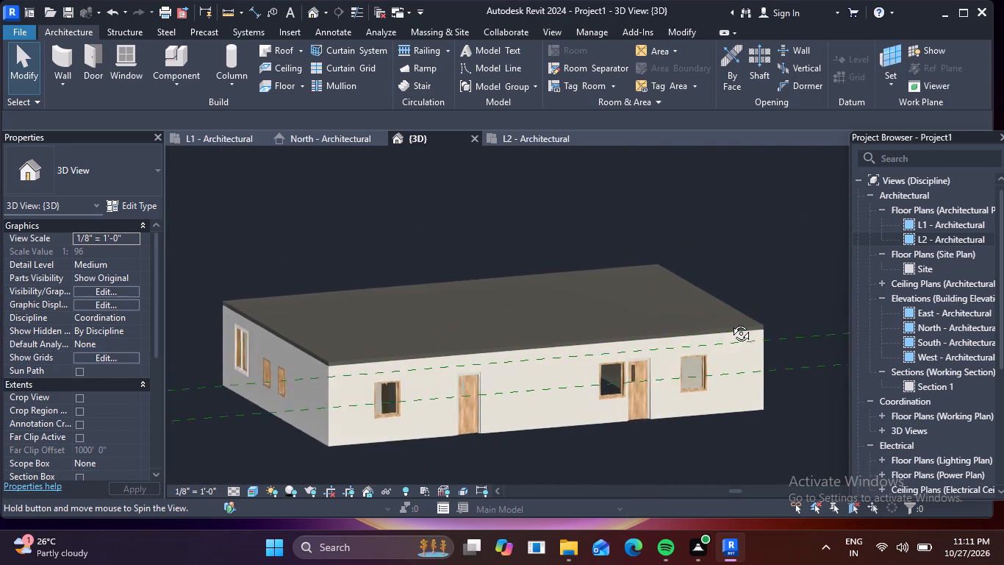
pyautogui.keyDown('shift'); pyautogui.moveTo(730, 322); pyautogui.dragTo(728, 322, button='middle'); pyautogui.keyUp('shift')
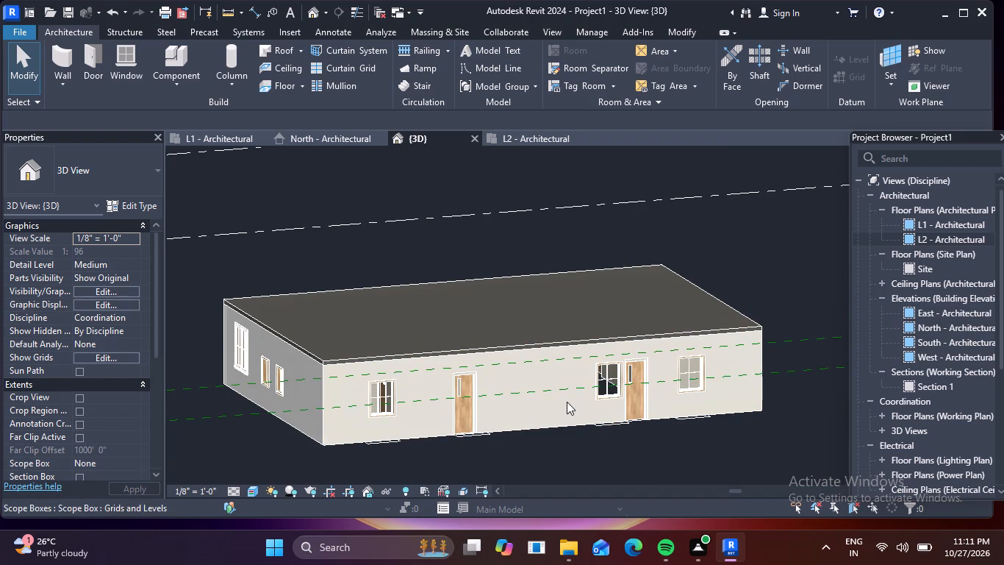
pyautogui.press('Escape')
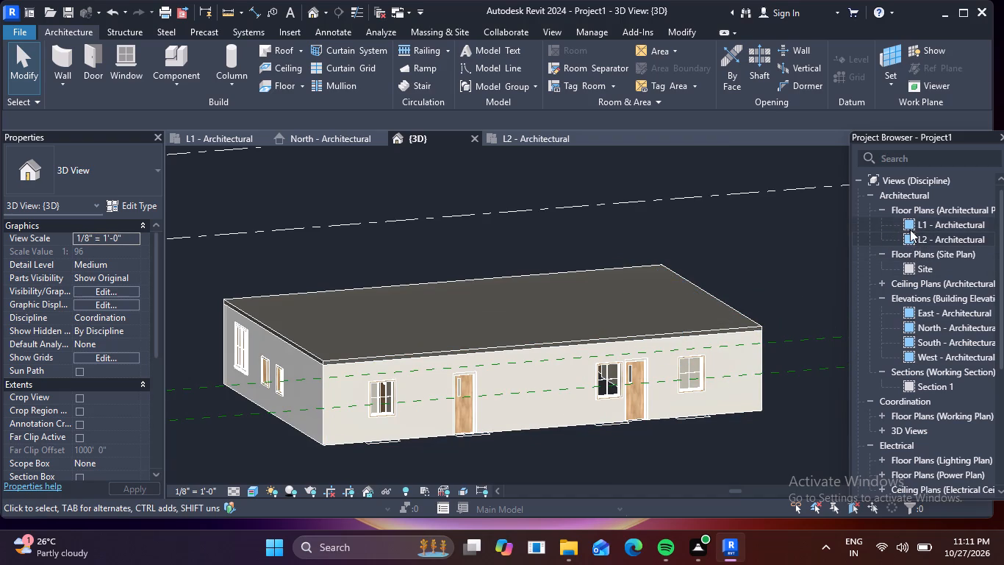
# In the North elevation, draw a new level line below L1 at about -4' 6", spanning the full length of the existing levels.
pyautogui.doubleClick(909, 327)
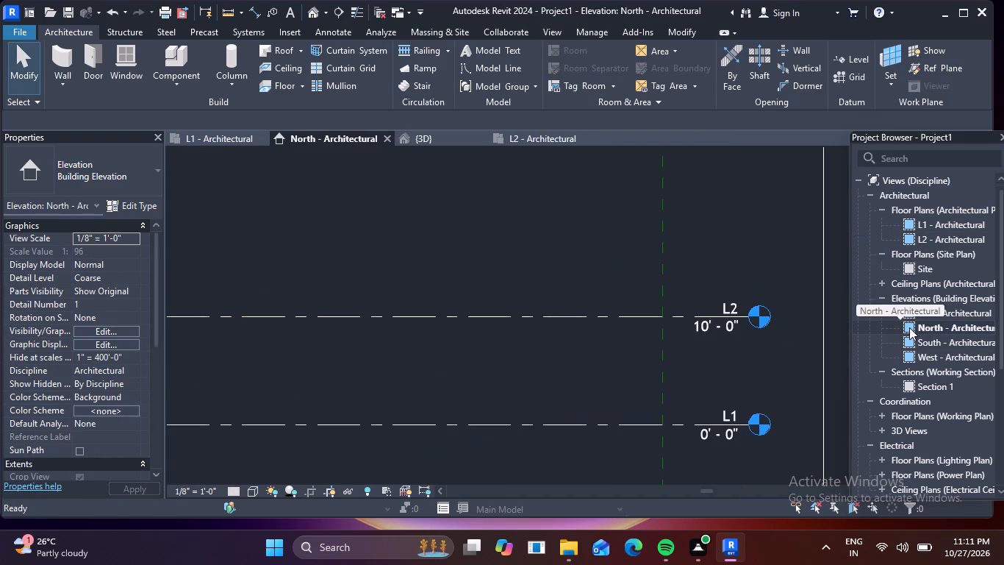
pyautogui.click(847, 57)
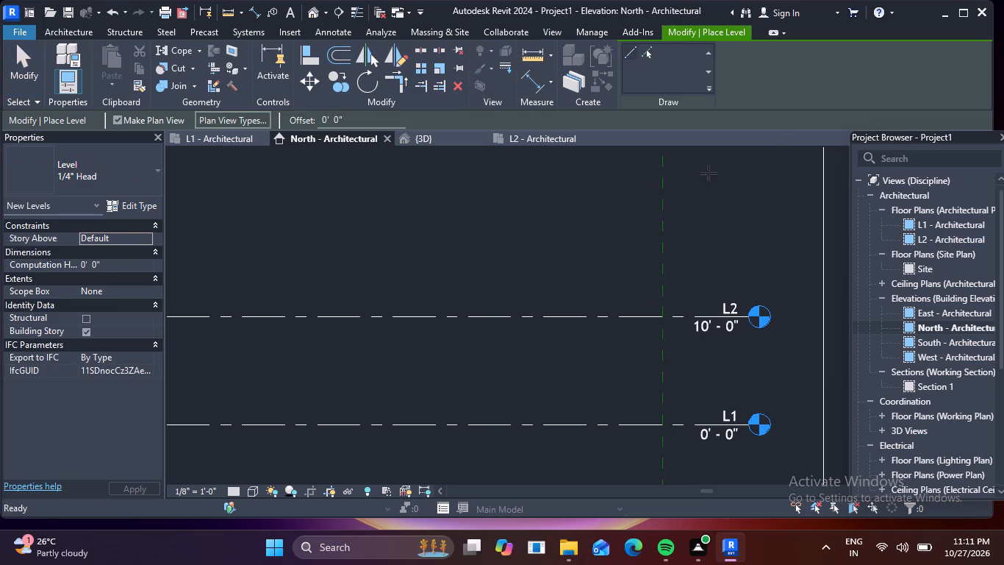
pyautogui.scroll(-5, 686, 196)
pyautogui.scroll(-1, 516, 271)
pyautogui.moveTo(523, 275); pyautogui.dragTo(871, 364, button='middle')
pyautogui.scroll(-3, 570, 343)
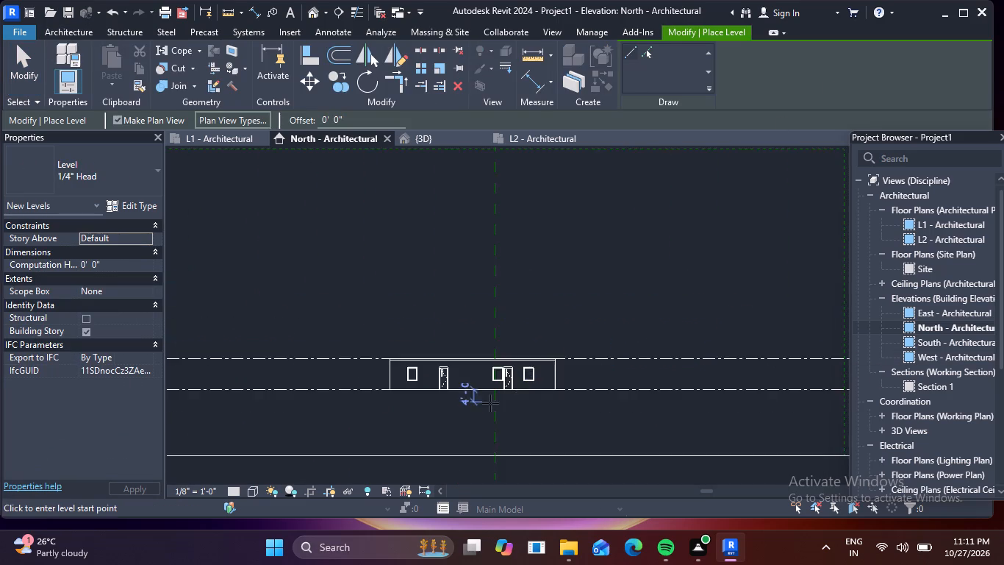
pyautogui.moveTo(531, 388); pyautogui.dragTo(698, 278, button='middle')
pyautogui.scroll(5, 303, 326)
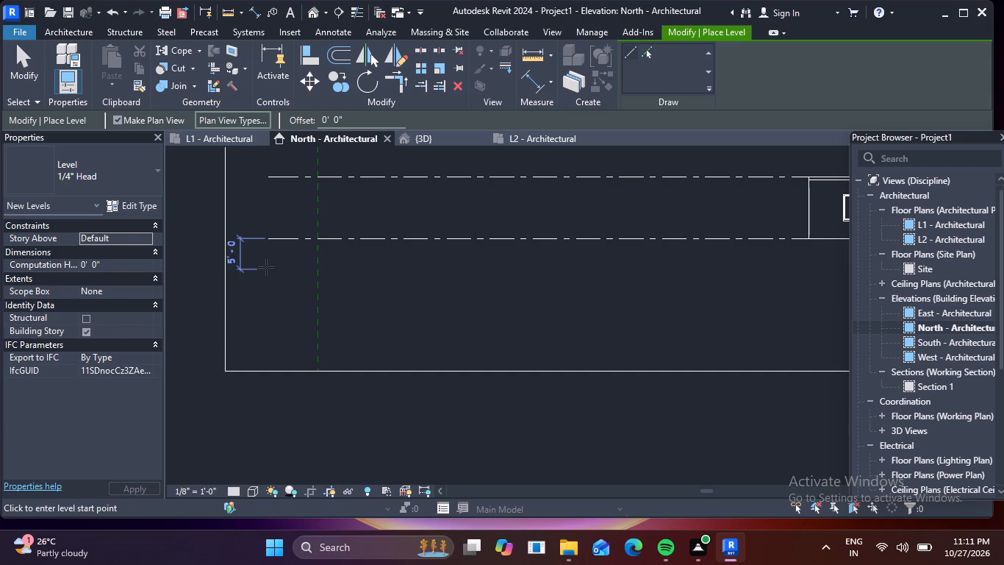
pyautogui.click(266, 267)
pyautogui.scroll(-3, 512, 286)
pyautogui.scroll(-3, 600, 280)
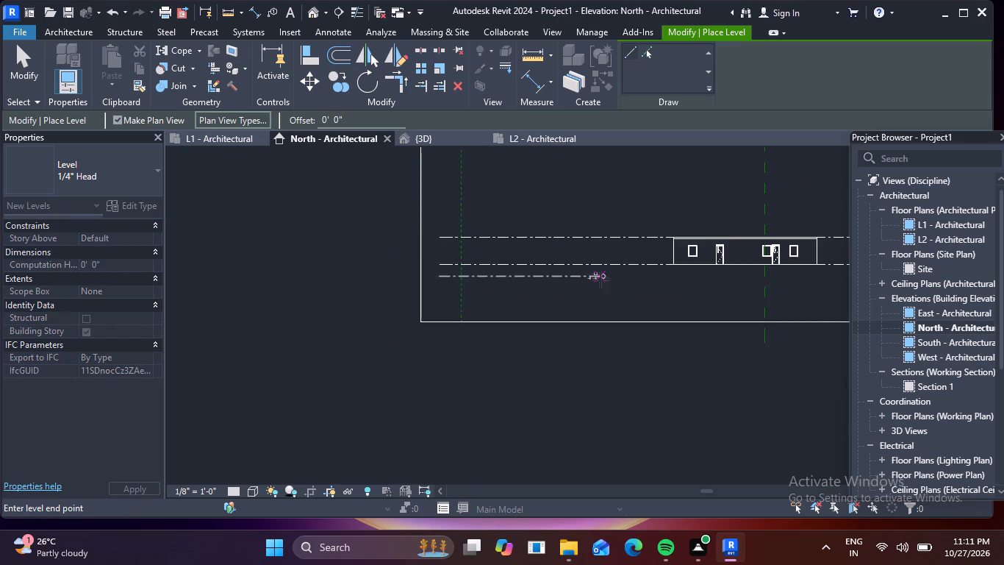
pyautogui.moveTo(625, 274); pyautogui.dragTo(295, 269, button='middle')
pyautogui.scroll(5, 749, 269)
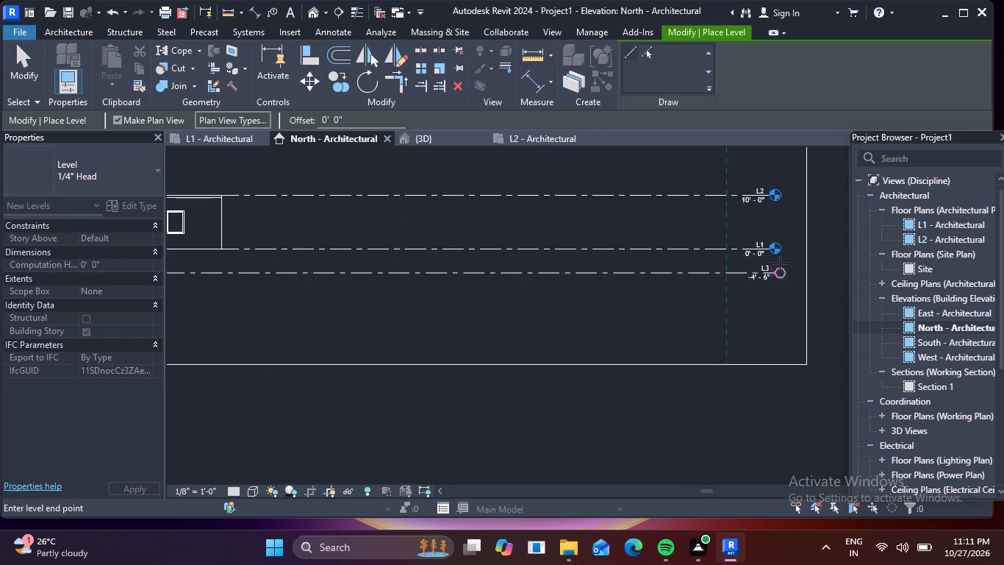
pyautogui.scroll(5, 785, 269)
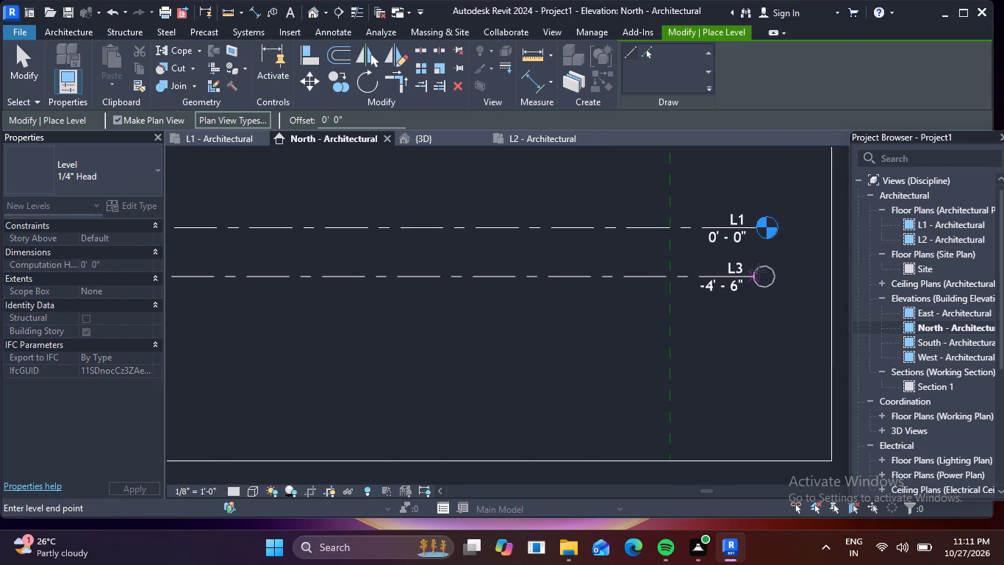
pyautogui.click(759, 271)
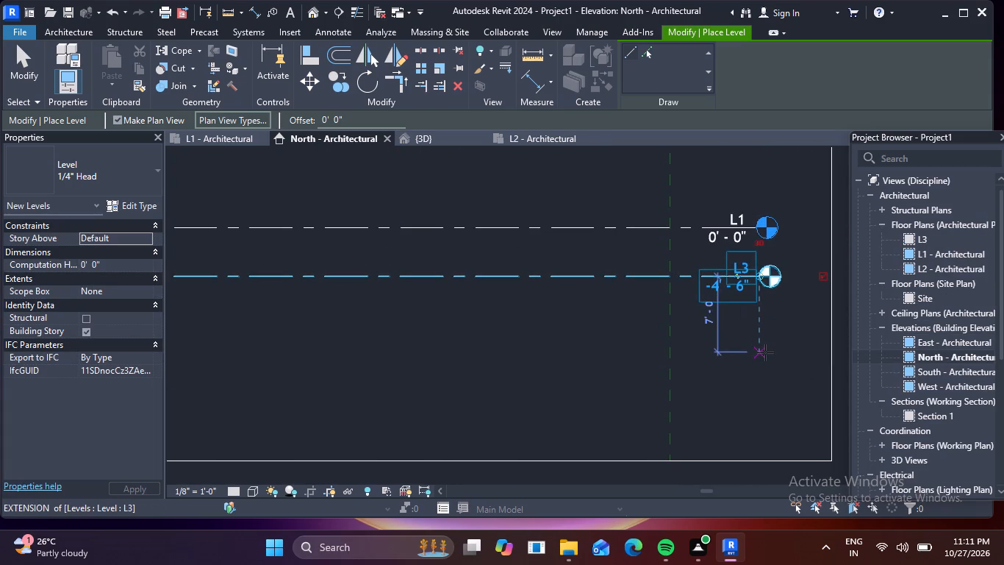
pyautogui.press('Escape')
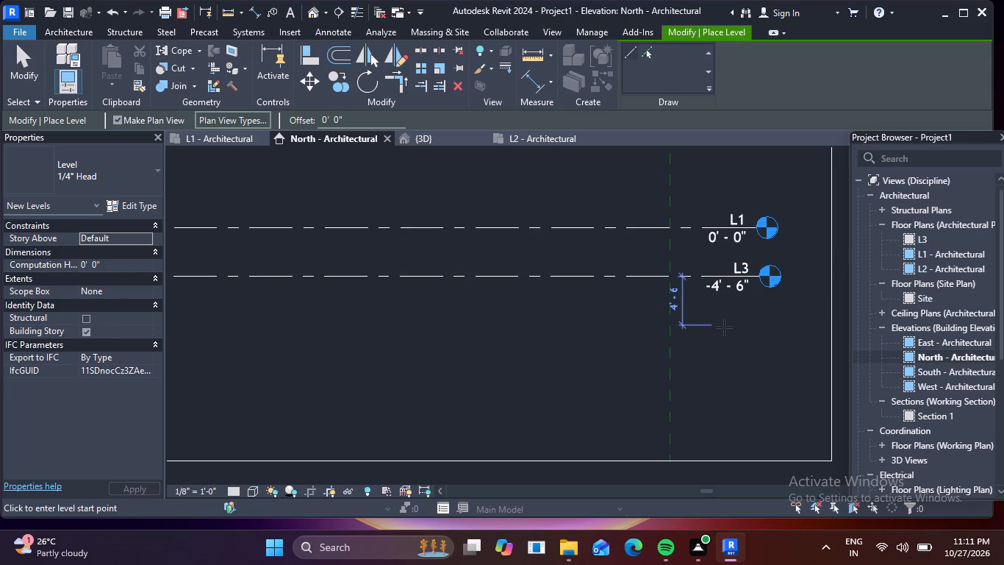
pyautogui.press('Escape')
# Set the elevation of level L1 to 2'.
pyautogui.scroll(3, 716, 282)
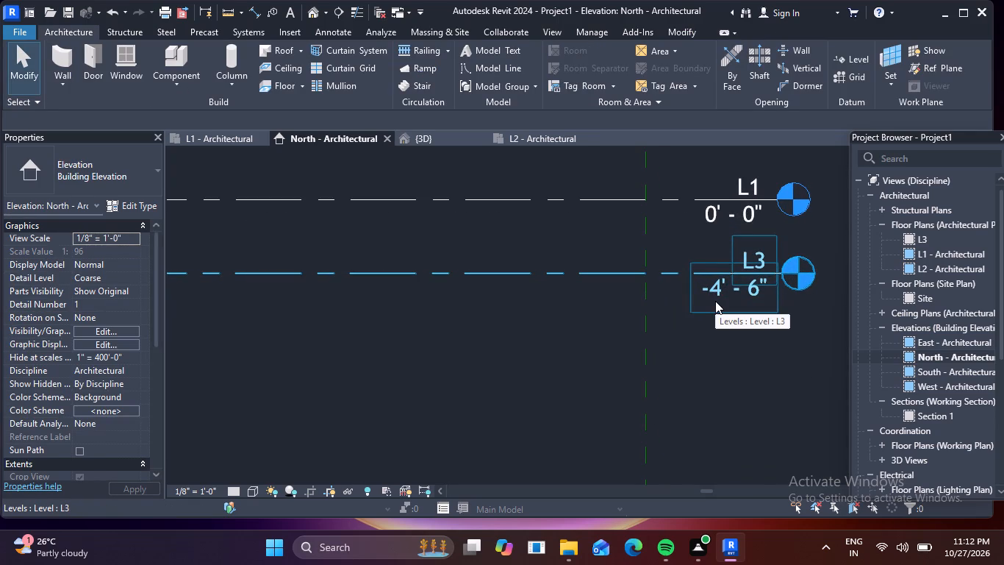
pyautogui.doubleClick(706, 220)
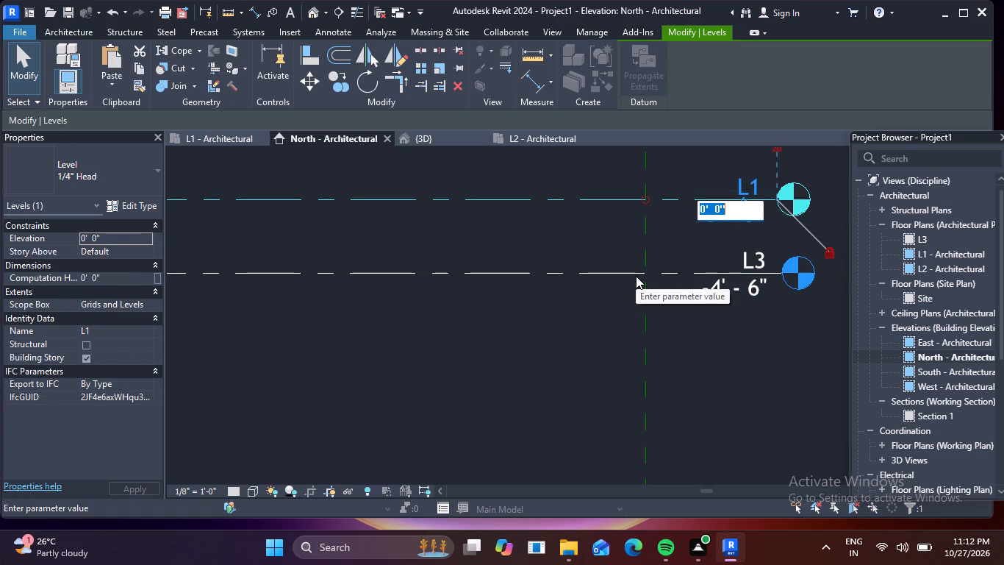
pyautogui.write("2'")
pyautogui.press('Return')
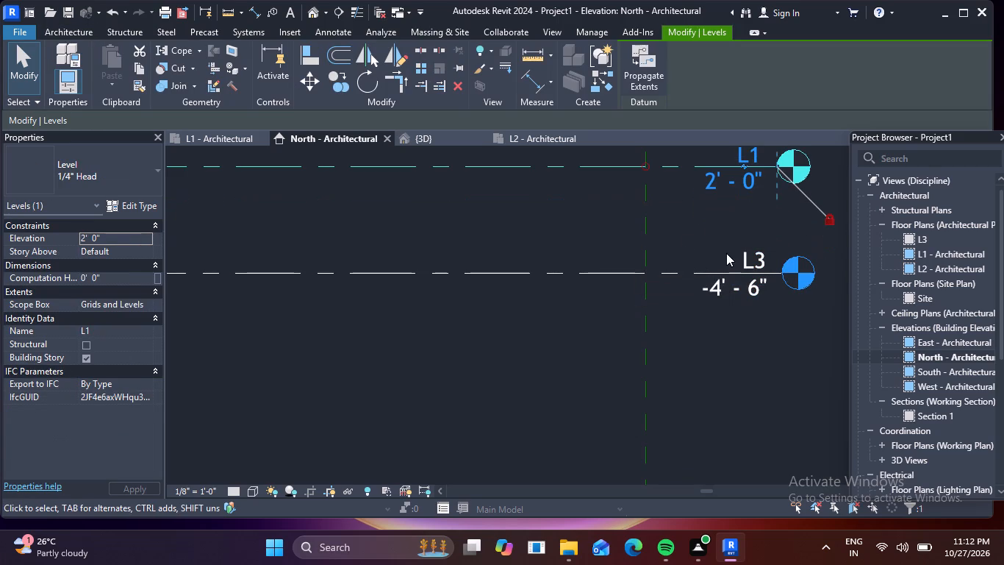
# Set the elevation of level L2 to 12'.
pyautogui.scroll(-1, 706, 267)
pyautogui.moveTo(704, 257); pyautogui.dragTo(626, 433, button='middle')
pyautogui.scroll(3, 667, 253)
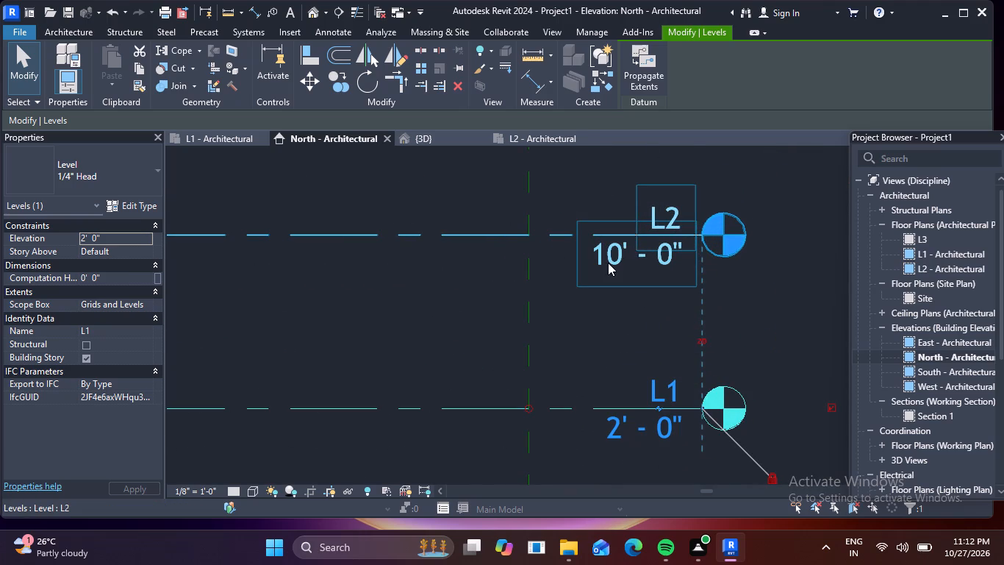
pyautogui.scroll(-10, 598, 276)
pyautogui.moveTo(581, 313); pyautogui.dragTo(858, 283, button='middle')
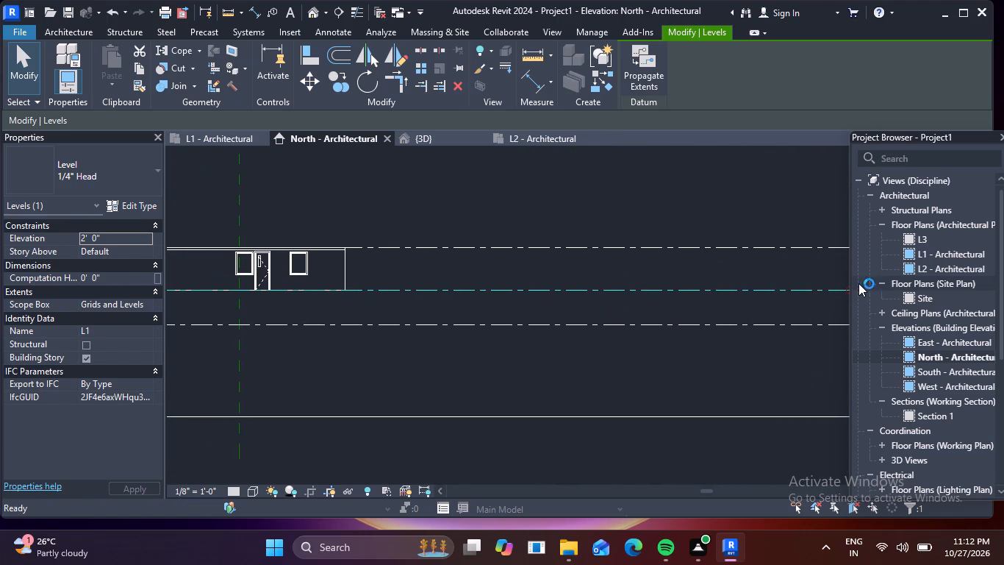
pyautogui.moveTo(589, 335); pyautogui.dragTo(479, 382, button='middle')
pyautogui.moveTo(730, 296); pyautogui.dragTo(664, 323, button='middle')
pyautogui.scroll(3, 726, 322)
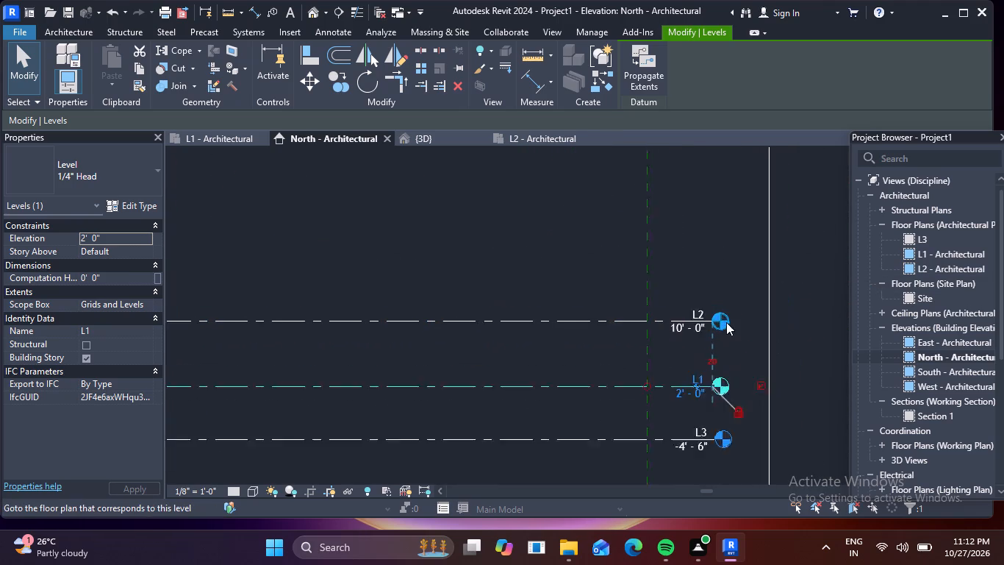
pyautogui.scroll(3, 726, 322)
pyautogui.doubleClick(651, 333)
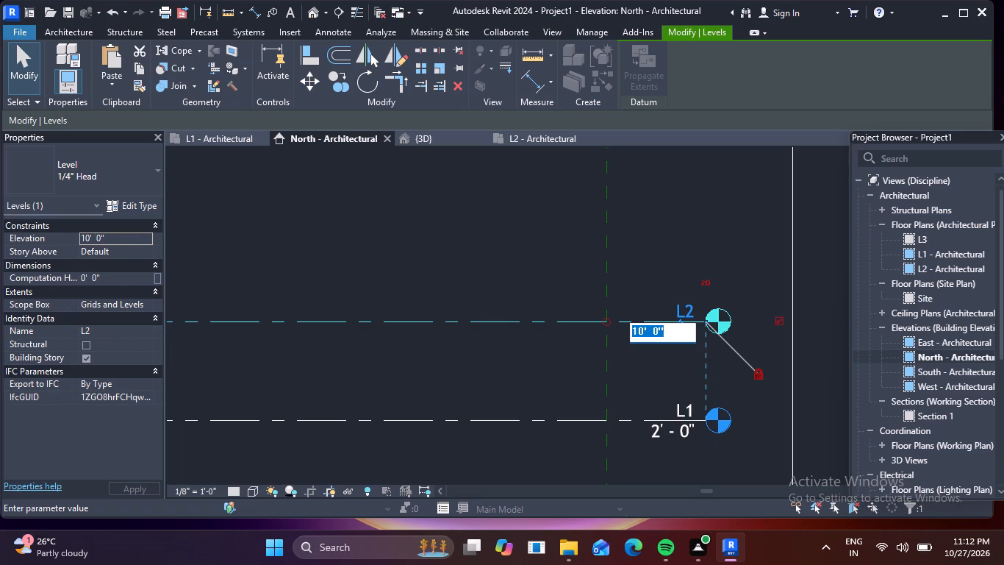
pyautogui.press('BackSpace')
pyautogui.press('1')
pyautogui.write("2'")
pyautogui.press('Return')
# Set the elevation of level L3, the lowest level below L1, to 0.
pyautogui.scroll(-6, 698, 346)
pyautogui.moveTo(607, 363); pyautogui.dragTo(847, 354, button='middle')
pyautogui.scroll(-1, 704, 367)
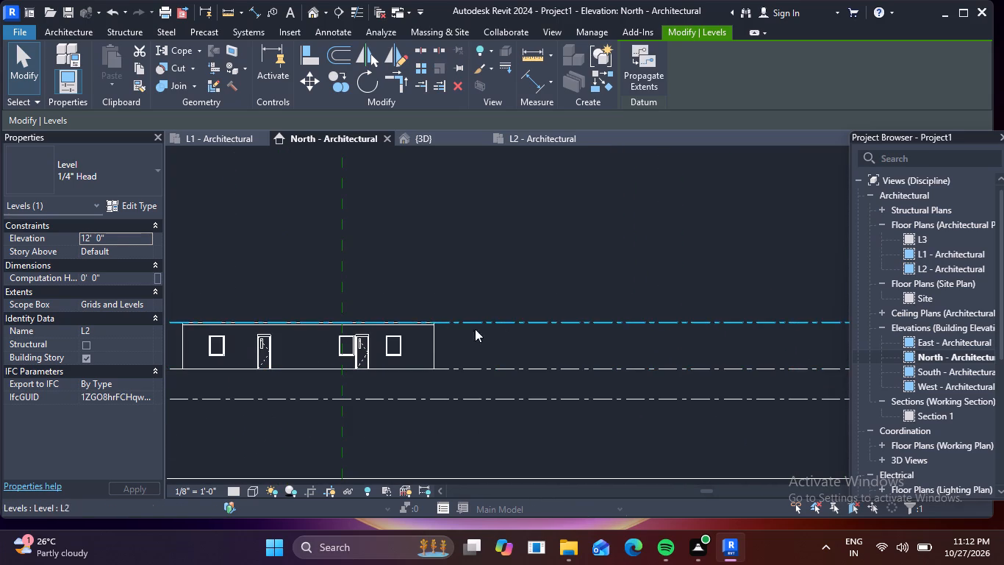
pyautogui.scroll(6, 411, 323)
pyautogui.scroll(2, 487, 326)
pyautogui.scroll(-5, 545, 335)
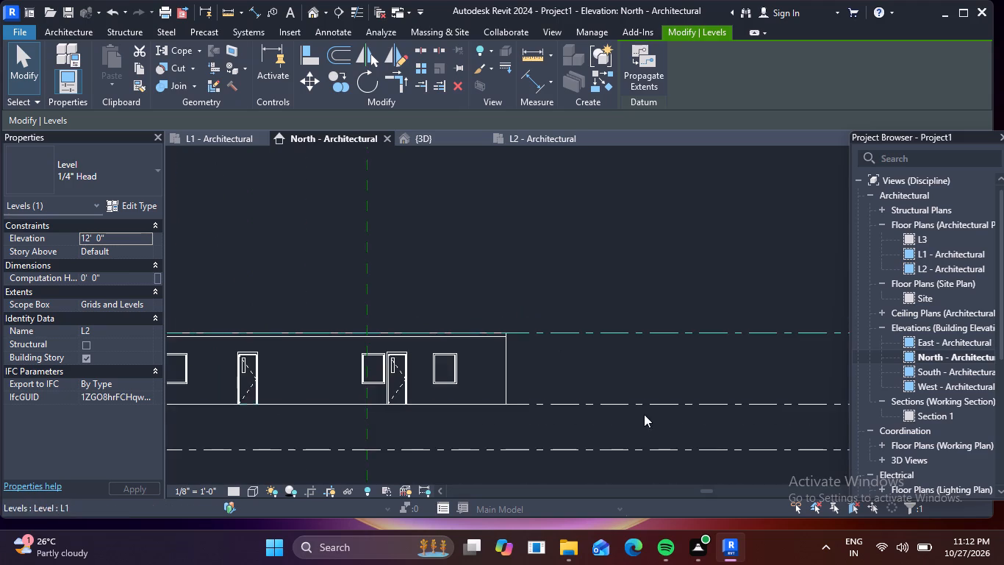
pyautogui.moveTo(645, 416); pyautogui.dragTo(497, 204, button='middle')
pyautogui.moveTo(673, 324); pyautogui.dragTo(360, 361, button='middle')
pyautogui.scroll(1, 469, 360)
pyautogui.moveTo(409, 373); pyautogui.dragTo(310, 401, button='middle')
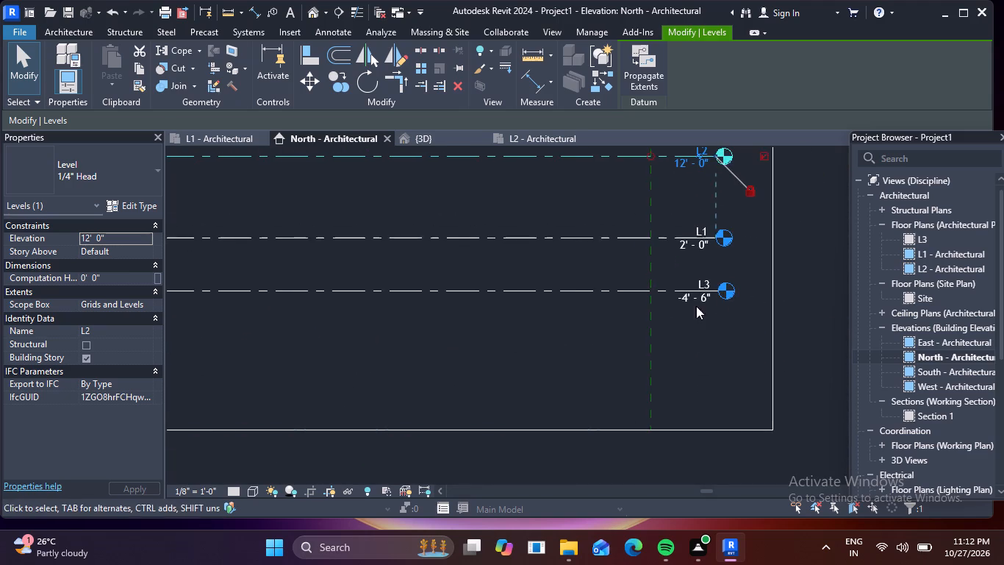
pyautogui.scroll(5, 718, 301)
pyautogui.doubleClick(664, 299)
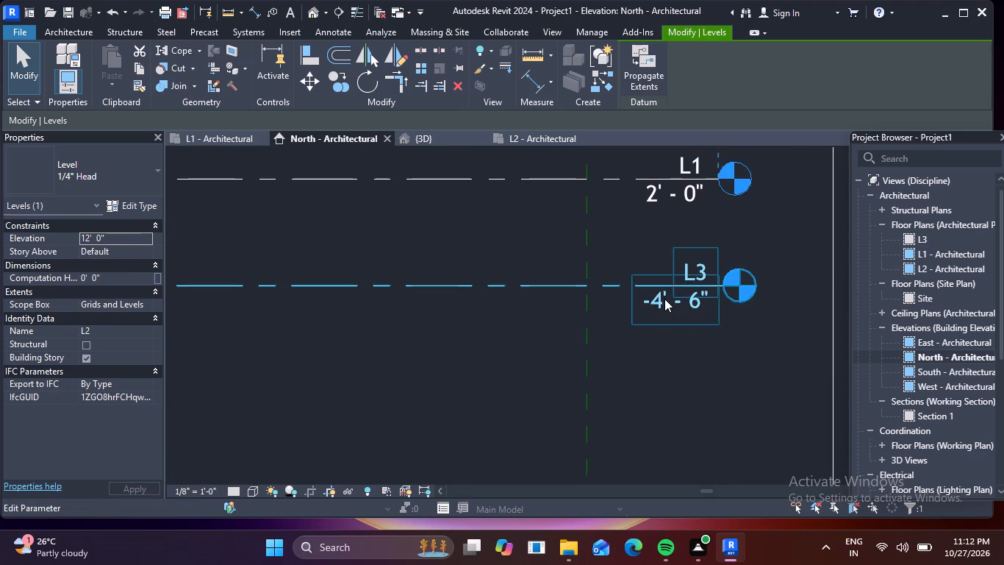
pyautogui.press('BackSpace')
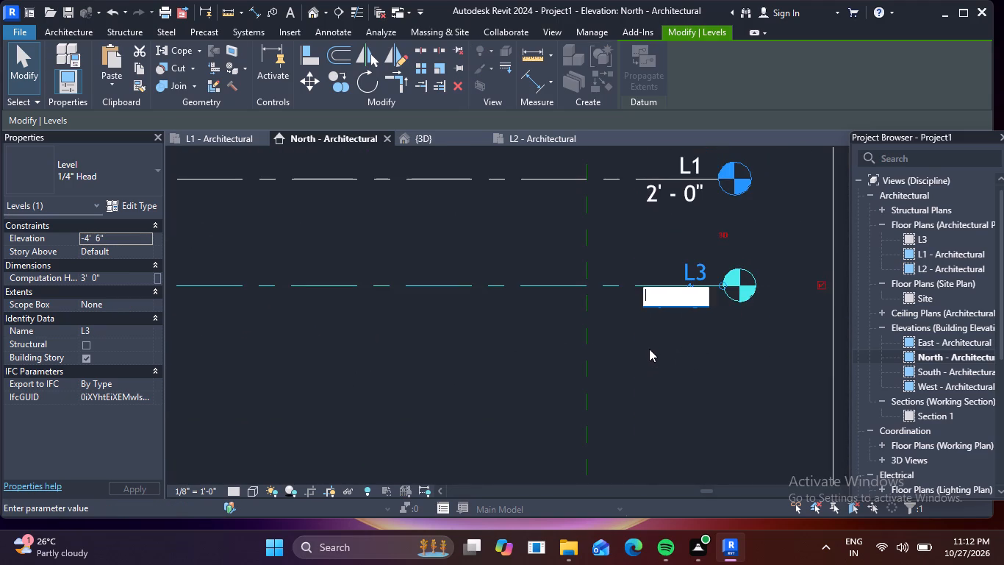
pyautogui.press('o')
pyautogui.press('Return')
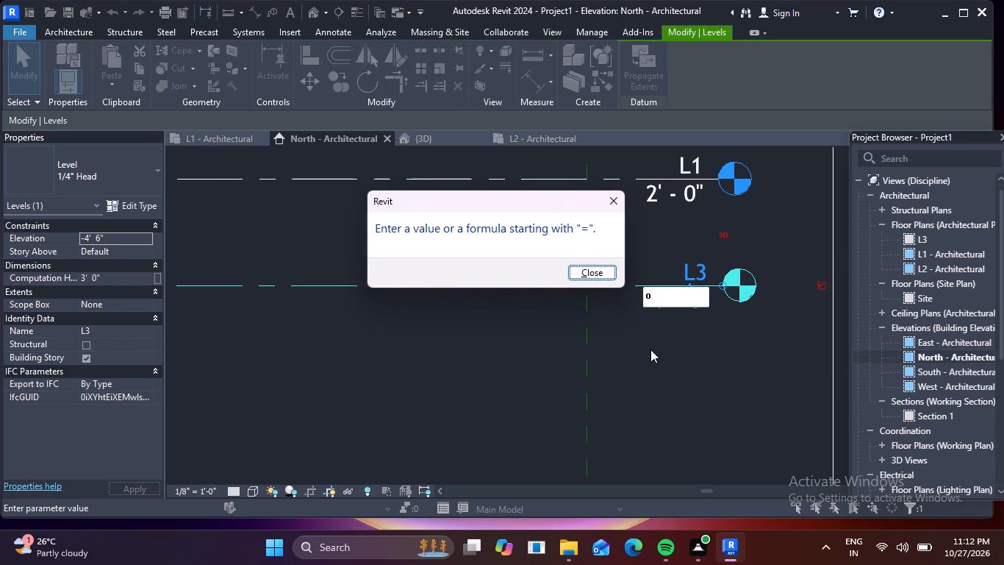
pyautogui.click(602, 275)
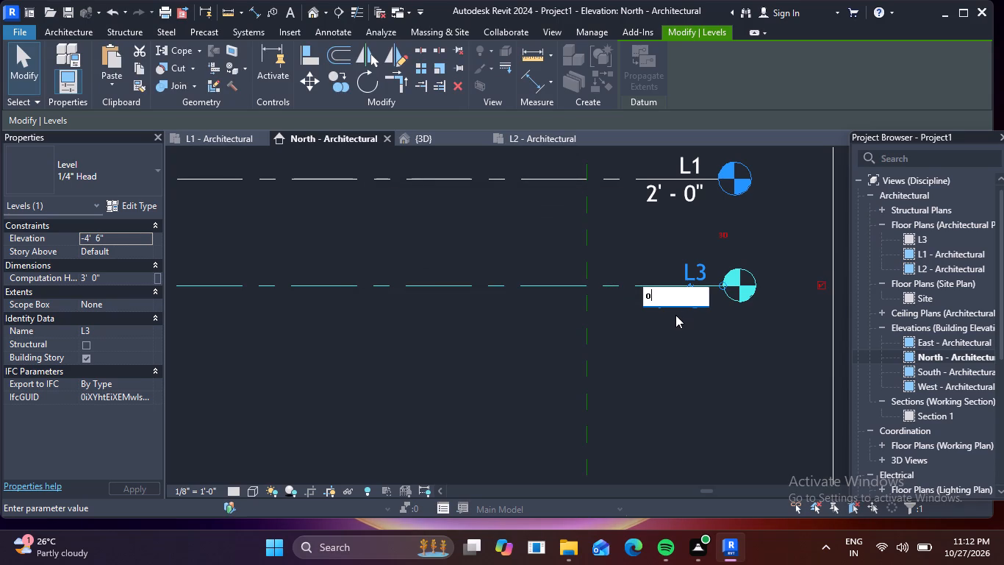
pyautogui.press("'")
pyautogui.press('Return')
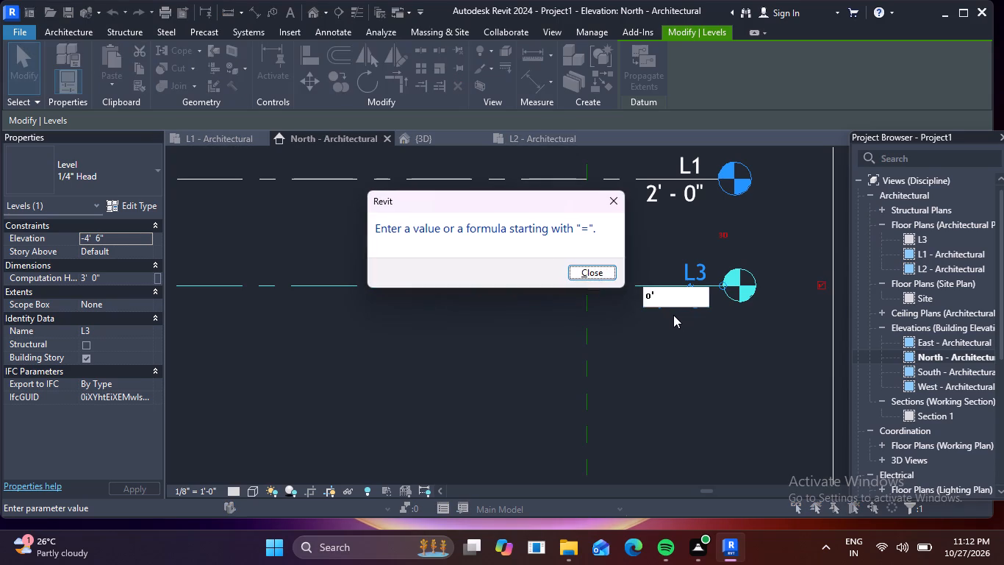
pyautogui.press('BackSpace')
pyautogui.press('BackSpace')
pyautogui.press('BackSpace')
pyautogui.click(600, 274)
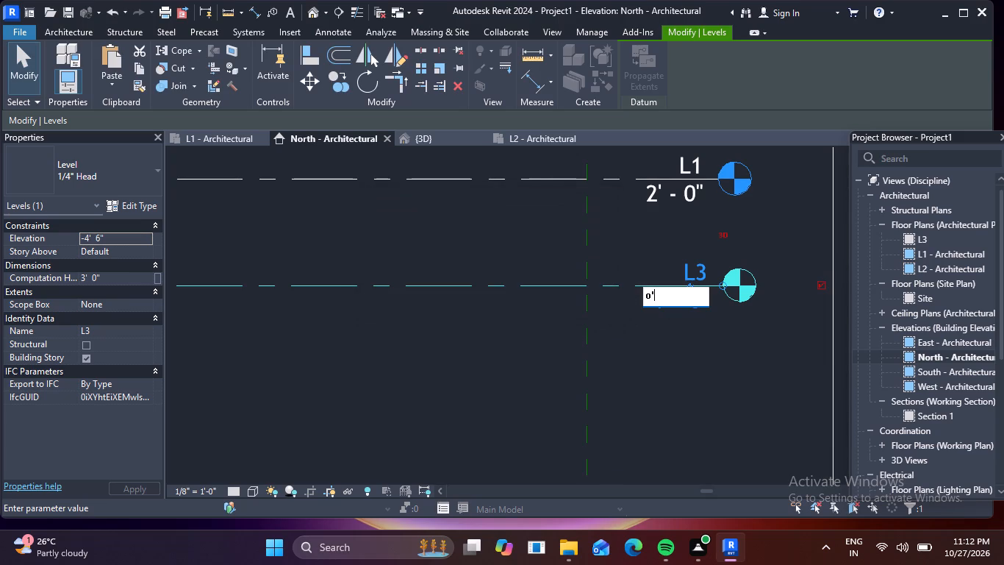
pyautogui.click(675, 302)
pyautogui.press('0')
pyautogui.press('BackSpace')
pyautogui.press('BackSpace')
pyautogui.press('BackSpace')
pyautogui.press('-')
pyautogui.press('BackSpace')
pyautogui.press('0')
pyautogui.press('Return')
# Open the L3 floor plan view.
pyautogui.scroll(-4, 652, 280)
pyautogui.moveTo(594, 328); pyautogui.dragTo(756, 323, button='middle')
pyautogui.scroll(-1, 649, 333)
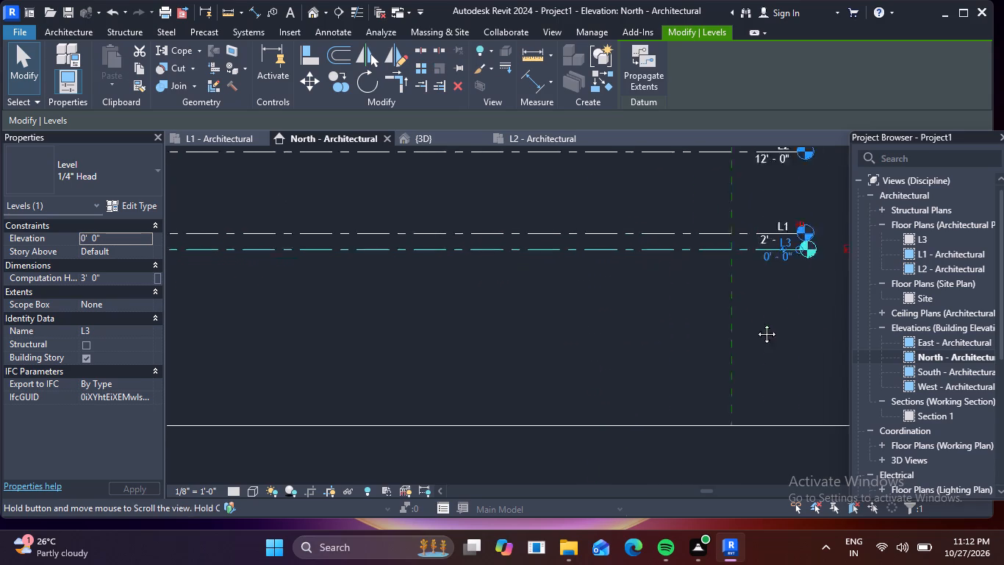
pyautogui.moveTo(756, 323); pyautogui.dragTo(819, 328, button='middle')
pyautogui.scroll(-5, 509, 310)
pyautogui.moveTo(467, 321); pyautogui.dragTo(736, 317, button='middle')
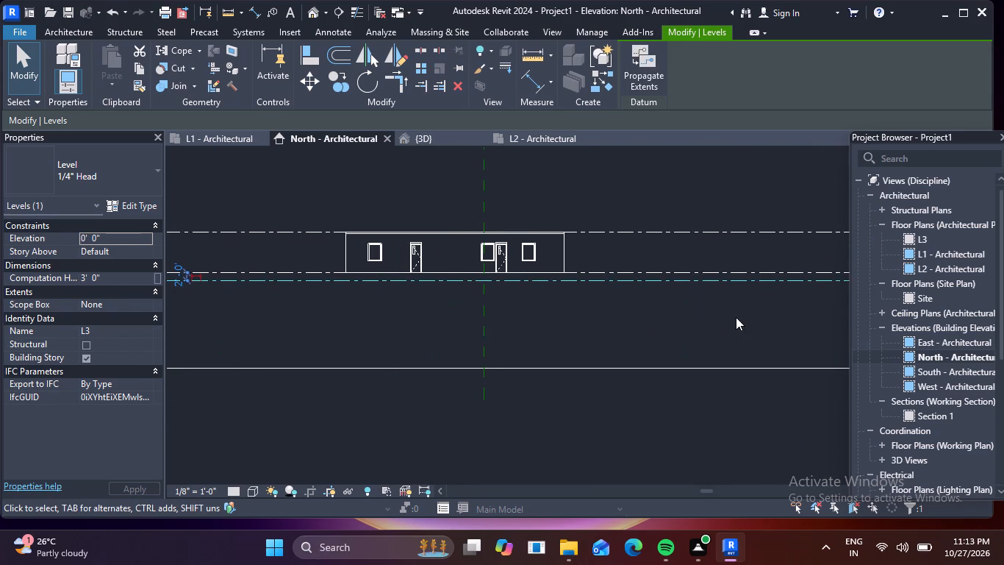
pyautogui.click(905, 241)
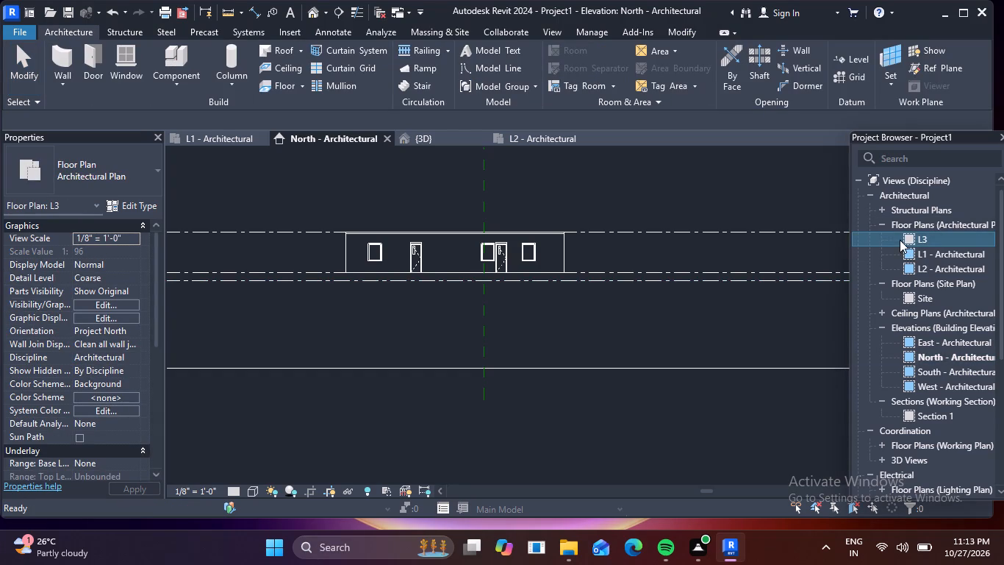
pyautogui.doubleClick(914, 238)
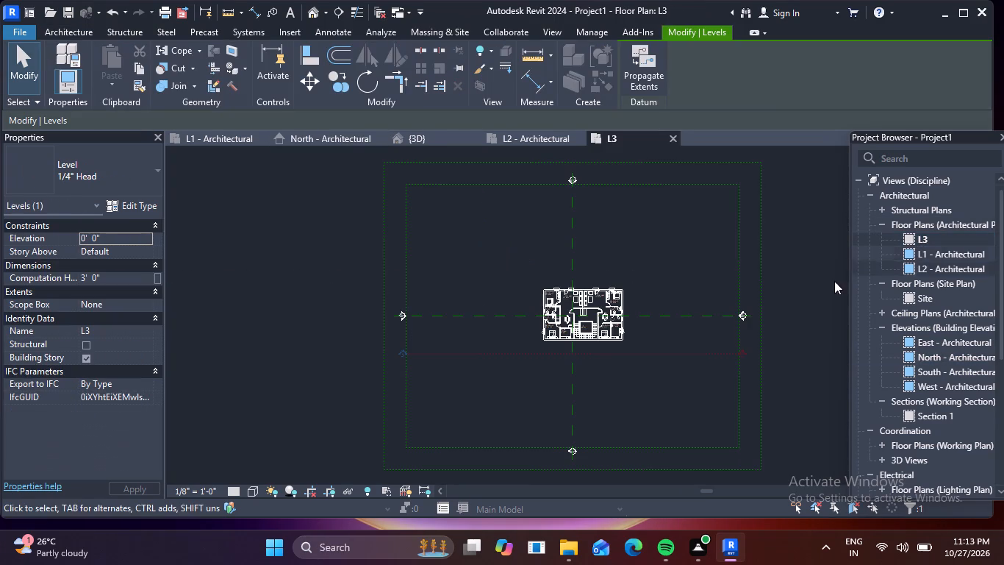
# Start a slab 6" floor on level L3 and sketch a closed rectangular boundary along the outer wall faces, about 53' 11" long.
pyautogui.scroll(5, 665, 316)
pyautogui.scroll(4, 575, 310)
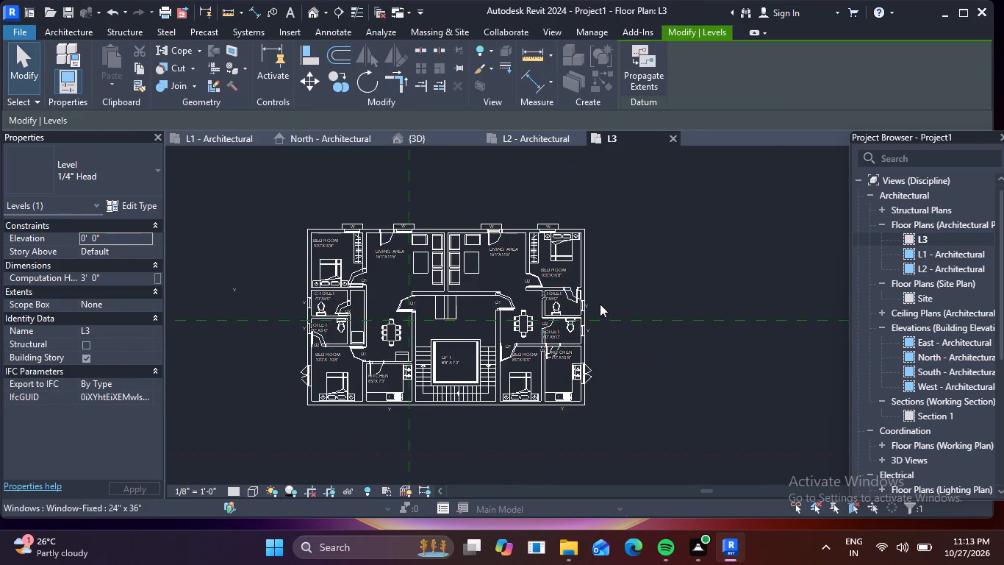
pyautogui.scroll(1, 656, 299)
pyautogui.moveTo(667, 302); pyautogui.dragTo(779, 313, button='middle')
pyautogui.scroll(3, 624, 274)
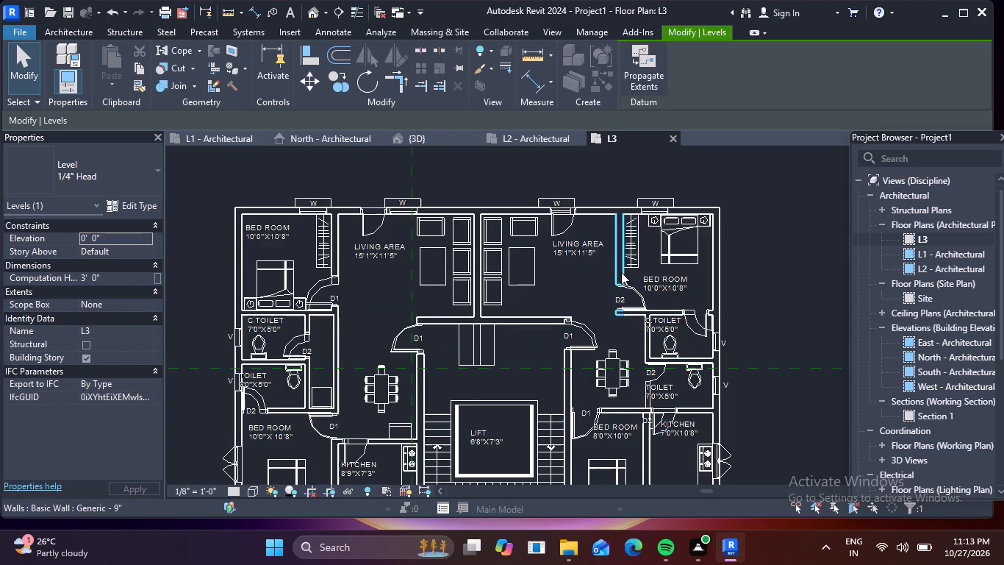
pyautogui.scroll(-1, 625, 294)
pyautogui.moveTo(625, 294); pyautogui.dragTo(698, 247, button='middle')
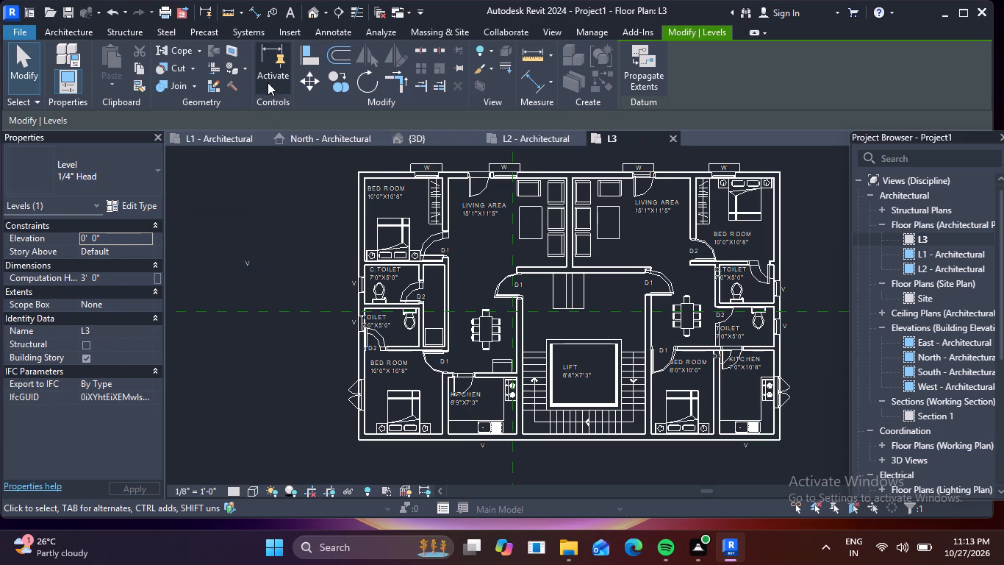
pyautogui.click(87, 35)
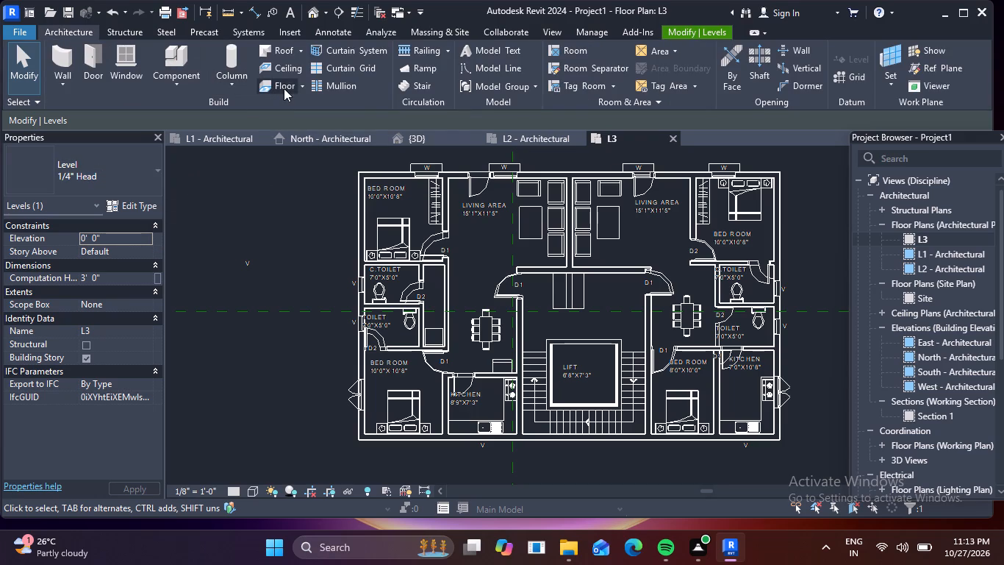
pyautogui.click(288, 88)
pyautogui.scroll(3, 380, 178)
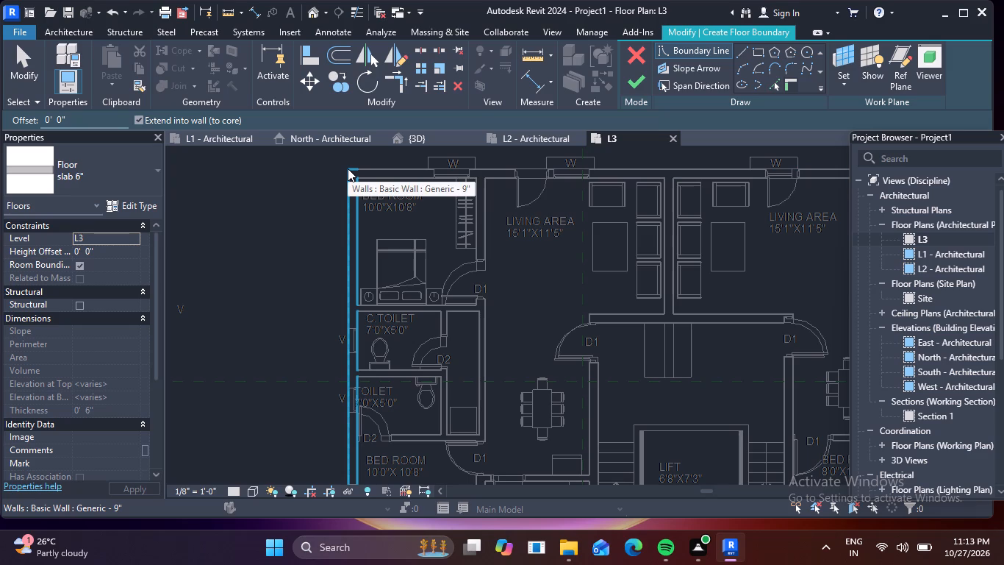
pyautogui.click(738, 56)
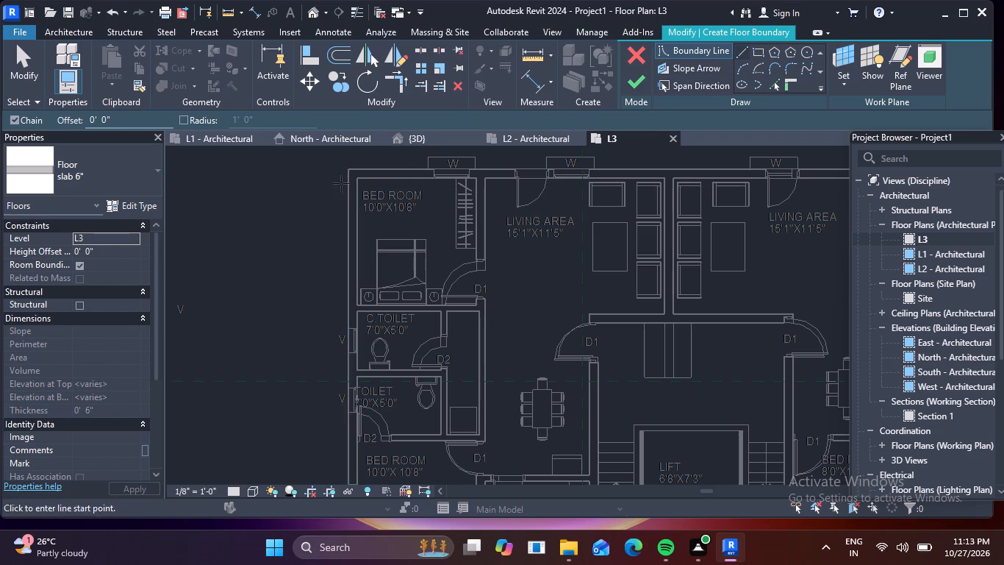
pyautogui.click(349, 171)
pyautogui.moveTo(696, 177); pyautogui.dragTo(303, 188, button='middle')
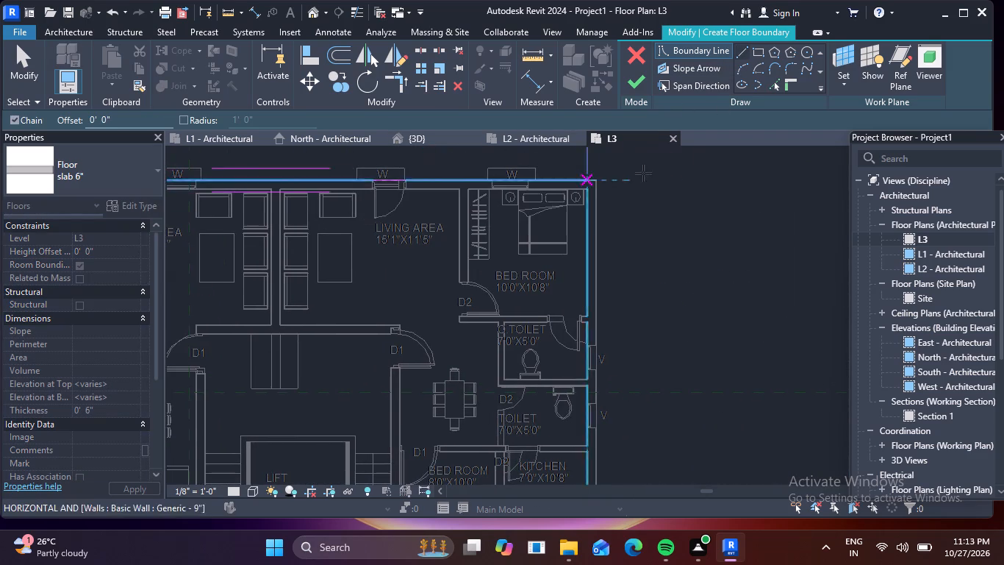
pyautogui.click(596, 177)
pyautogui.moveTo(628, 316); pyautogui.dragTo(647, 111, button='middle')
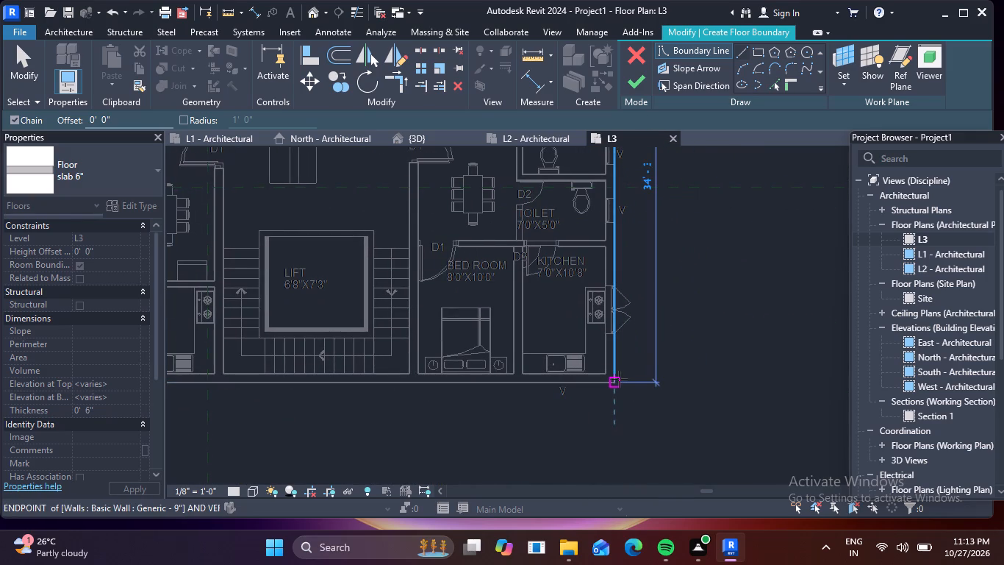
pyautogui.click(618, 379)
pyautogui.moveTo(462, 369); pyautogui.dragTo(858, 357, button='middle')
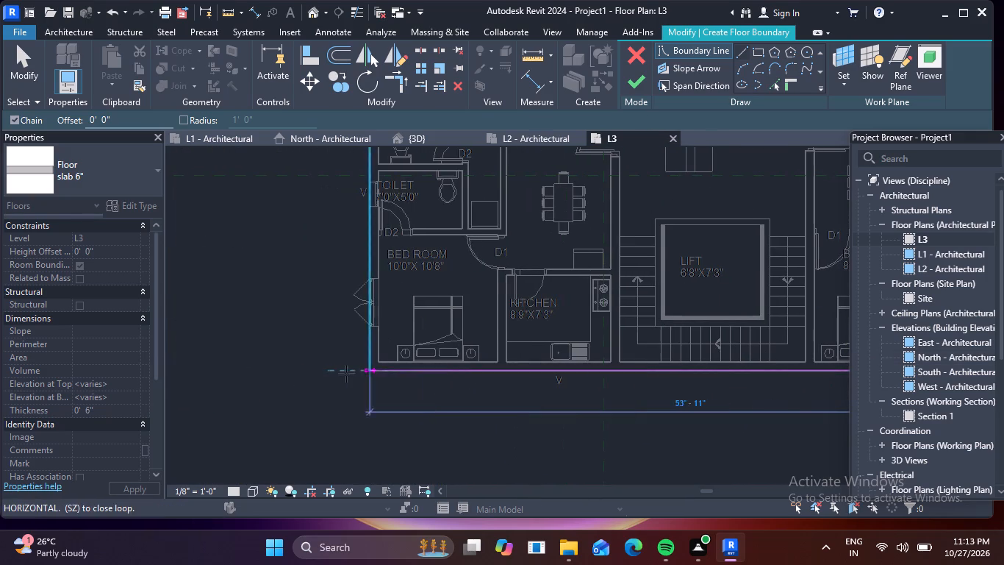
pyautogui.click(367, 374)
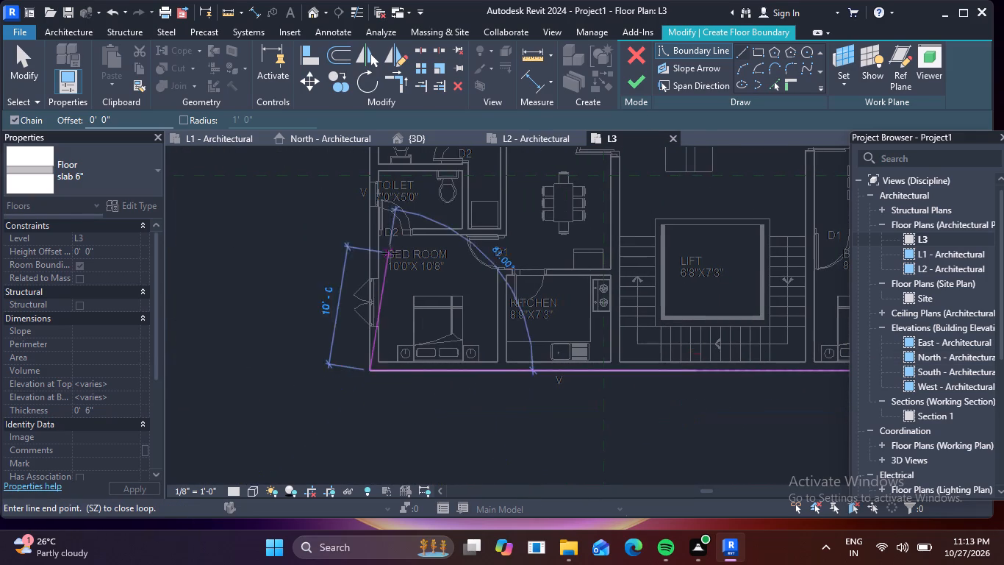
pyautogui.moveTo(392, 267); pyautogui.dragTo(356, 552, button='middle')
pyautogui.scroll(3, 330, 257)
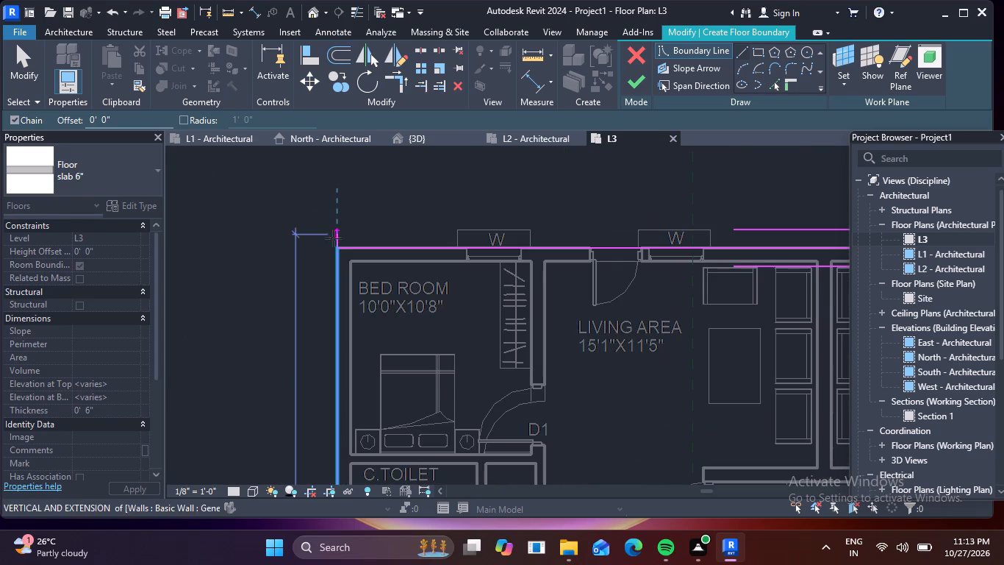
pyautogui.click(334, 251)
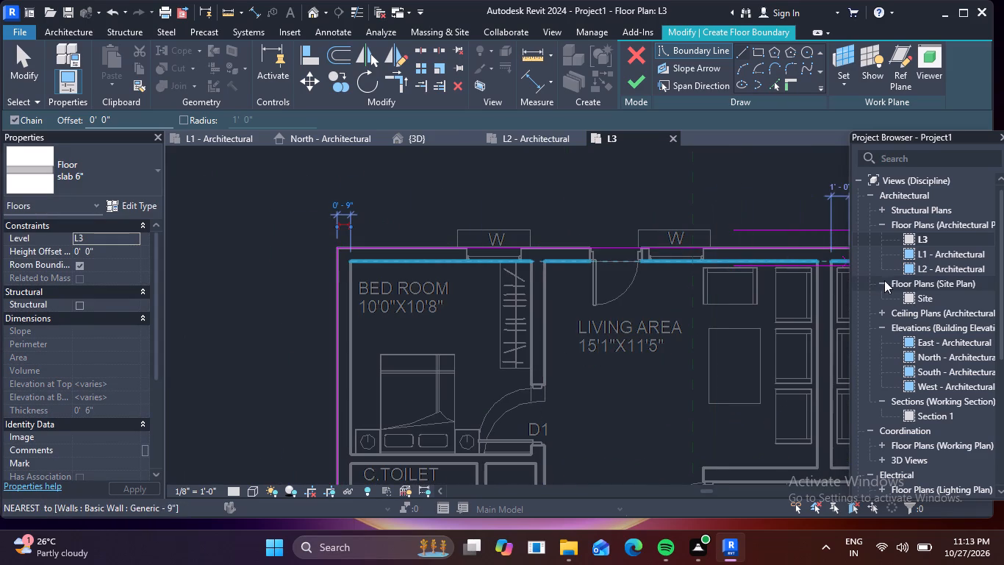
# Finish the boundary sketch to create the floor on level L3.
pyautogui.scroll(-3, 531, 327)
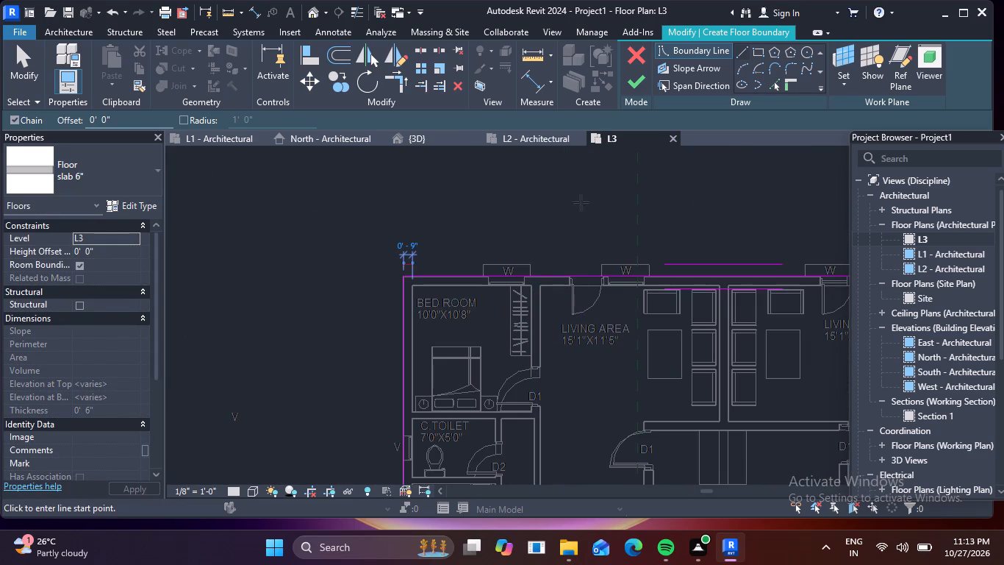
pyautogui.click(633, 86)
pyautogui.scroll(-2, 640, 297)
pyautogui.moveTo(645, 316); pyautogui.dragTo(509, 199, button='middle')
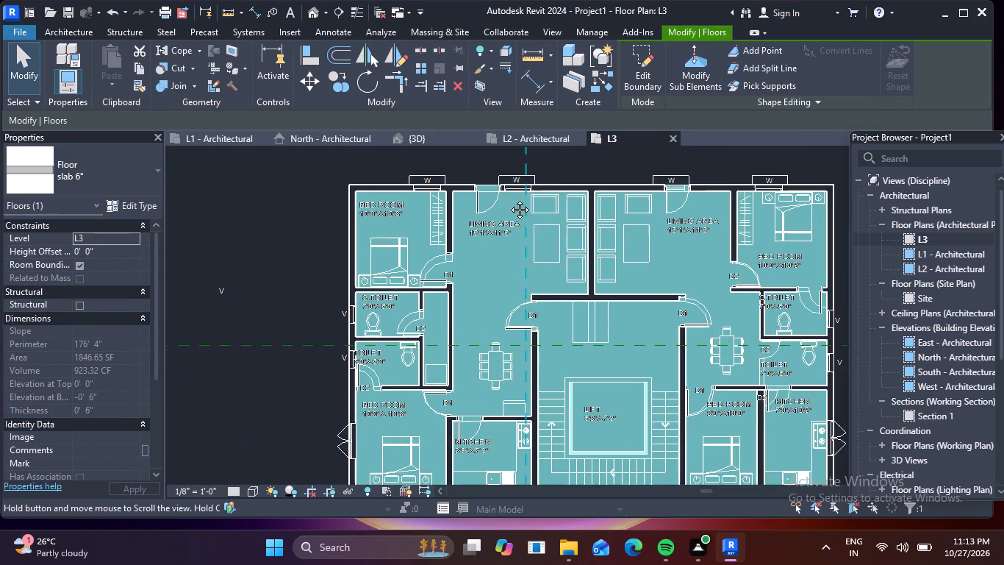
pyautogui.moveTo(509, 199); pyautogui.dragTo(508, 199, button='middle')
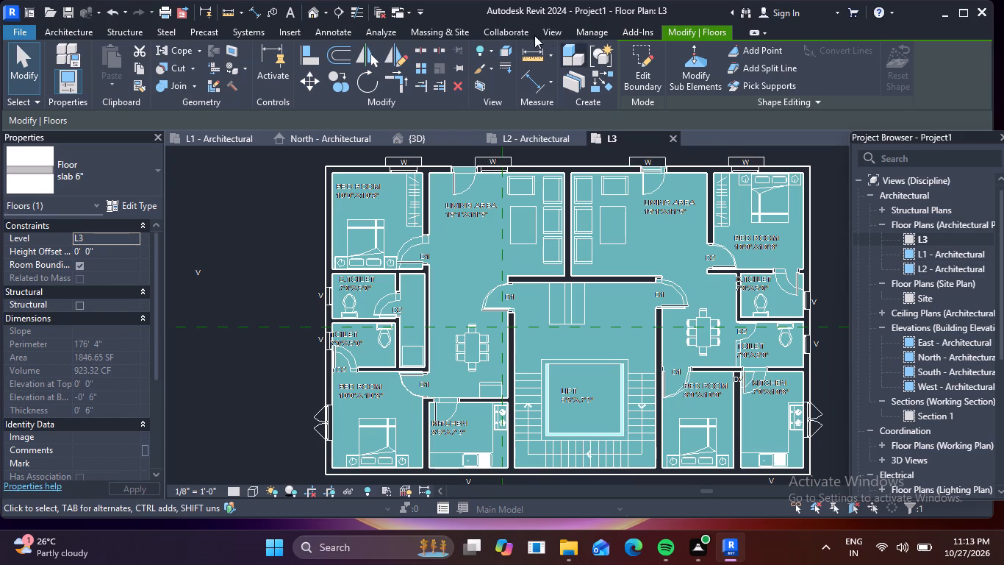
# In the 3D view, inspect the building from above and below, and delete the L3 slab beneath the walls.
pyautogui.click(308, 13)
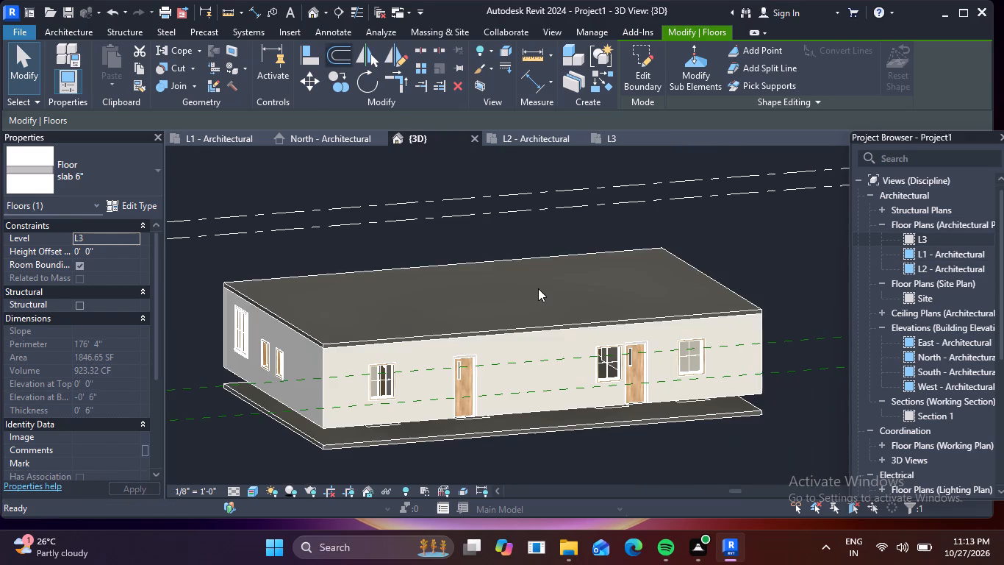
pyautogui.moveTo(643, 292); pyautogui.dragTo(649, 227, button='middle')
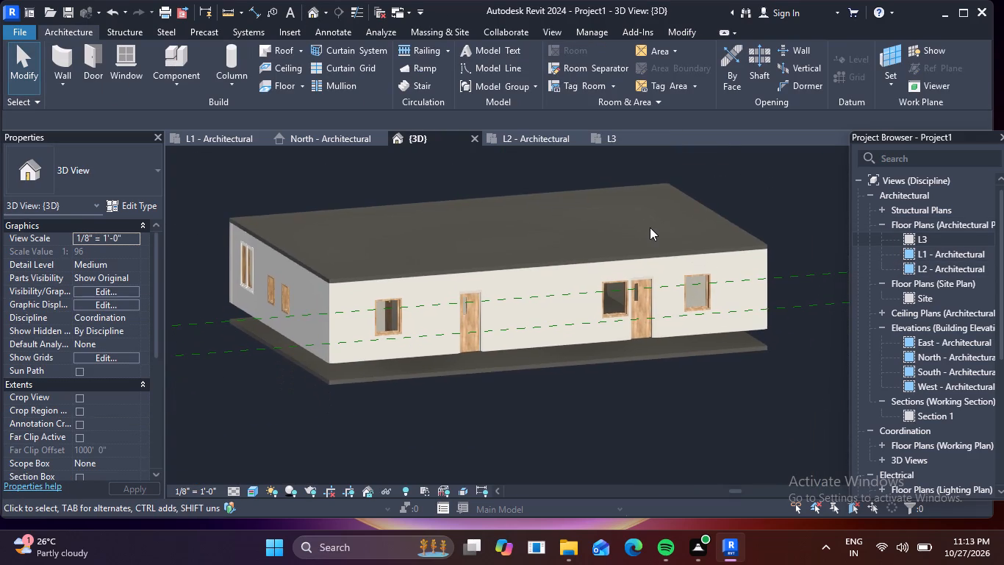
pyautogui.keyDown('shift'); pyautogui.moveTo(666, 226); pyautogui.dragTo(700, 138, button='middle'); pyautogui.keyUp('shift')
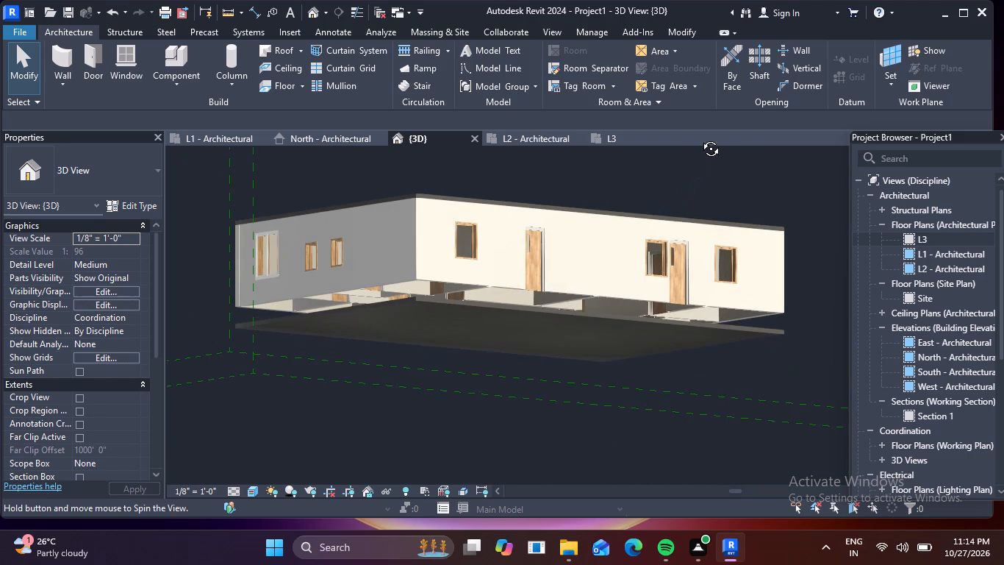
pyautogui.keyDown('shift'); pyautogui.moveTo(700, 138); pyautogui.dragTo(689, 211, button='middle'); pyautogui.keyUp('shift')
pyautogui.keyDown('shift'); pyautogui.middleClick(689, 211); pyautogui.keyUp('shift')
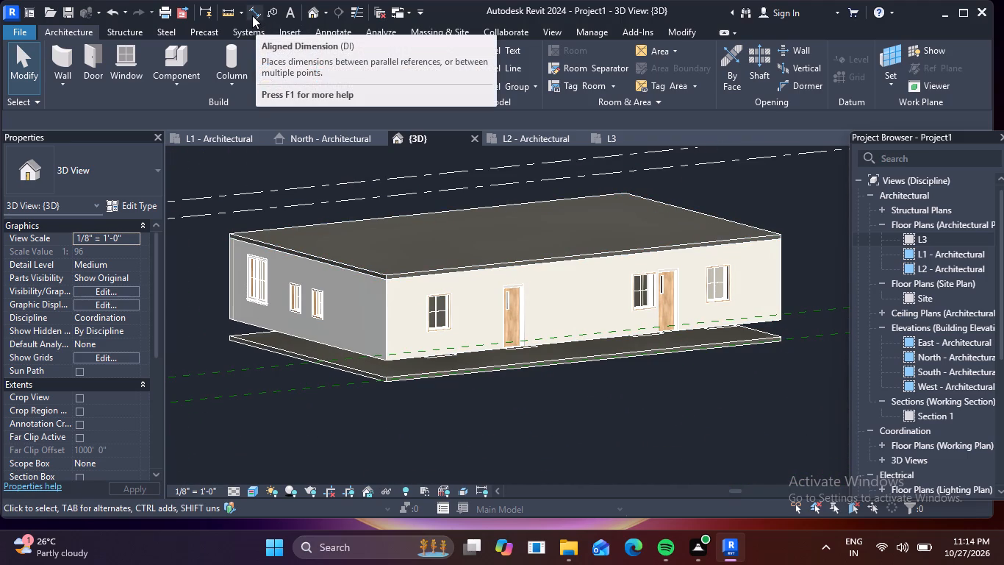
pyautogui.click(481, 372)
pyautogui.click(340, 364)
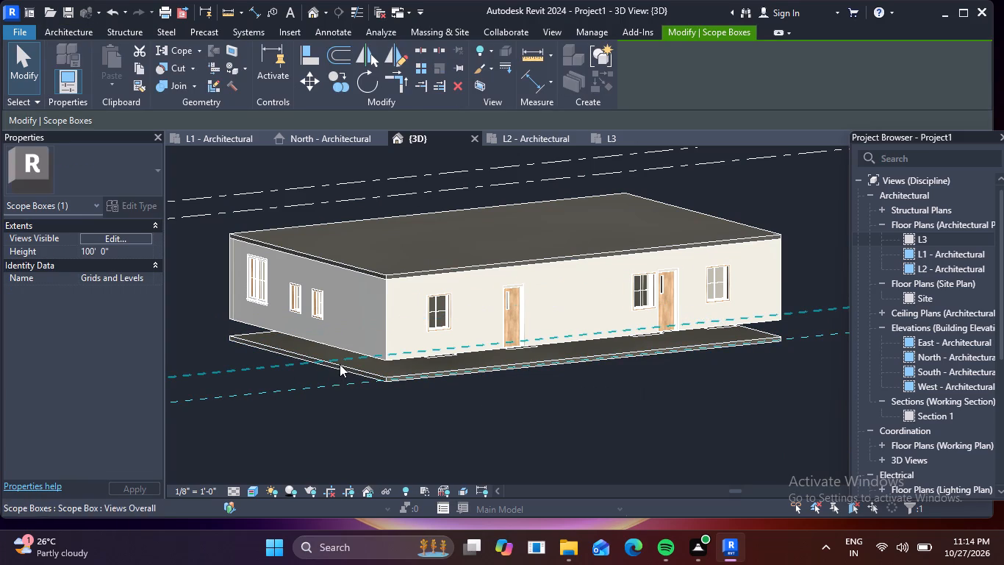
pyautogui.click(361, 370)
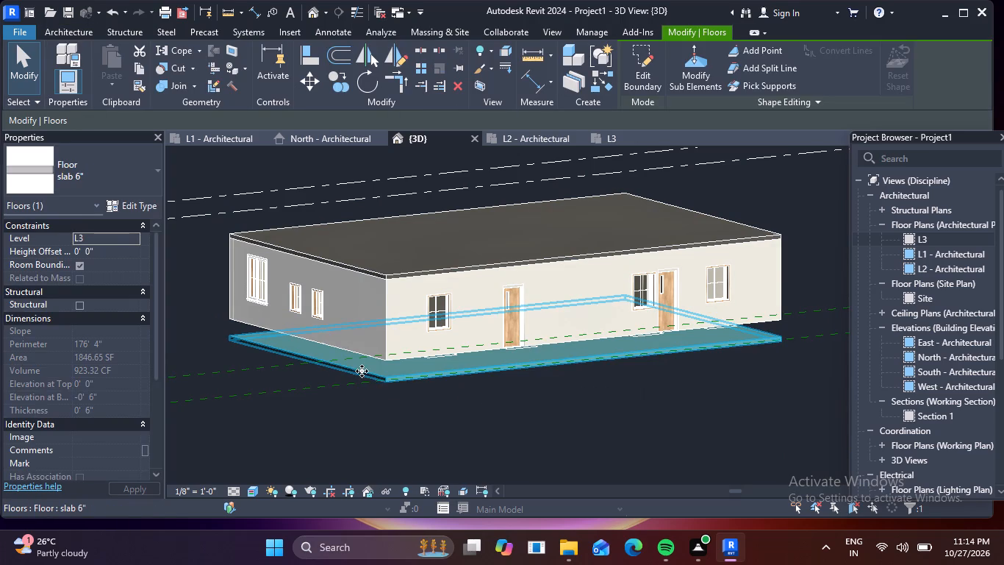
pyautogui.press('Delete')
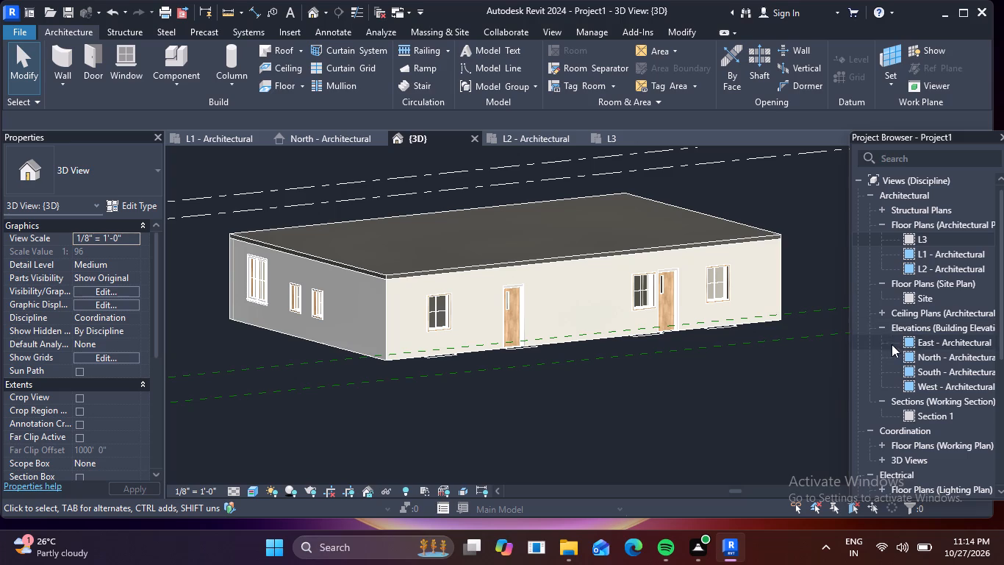
# Open the L3 floor plan view.
pyautogui.doubleClick(904, 244)
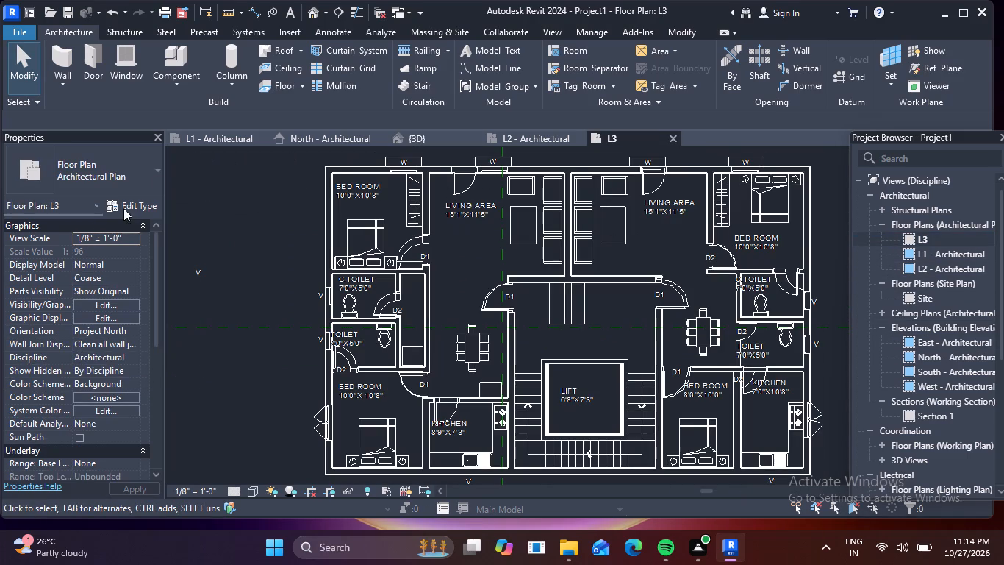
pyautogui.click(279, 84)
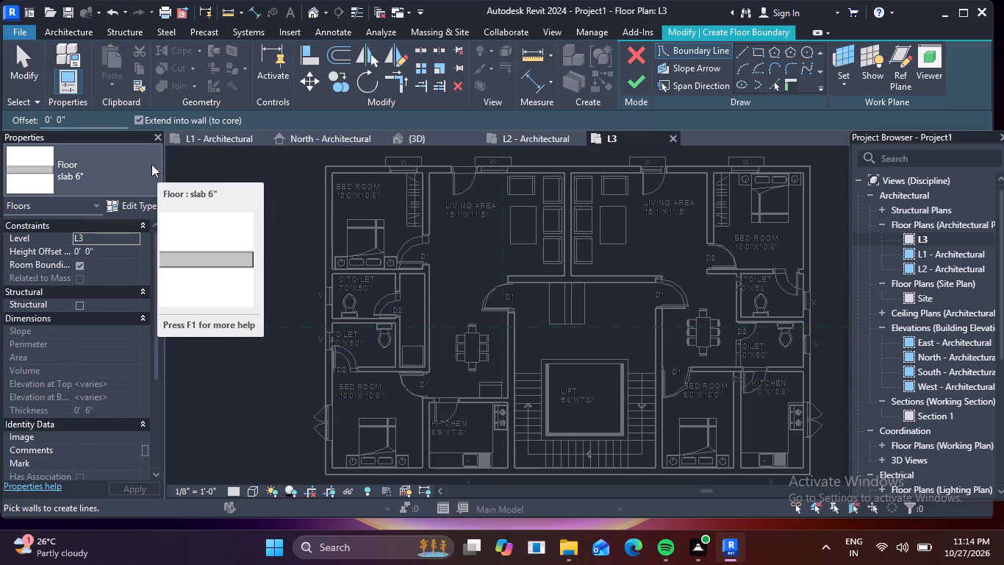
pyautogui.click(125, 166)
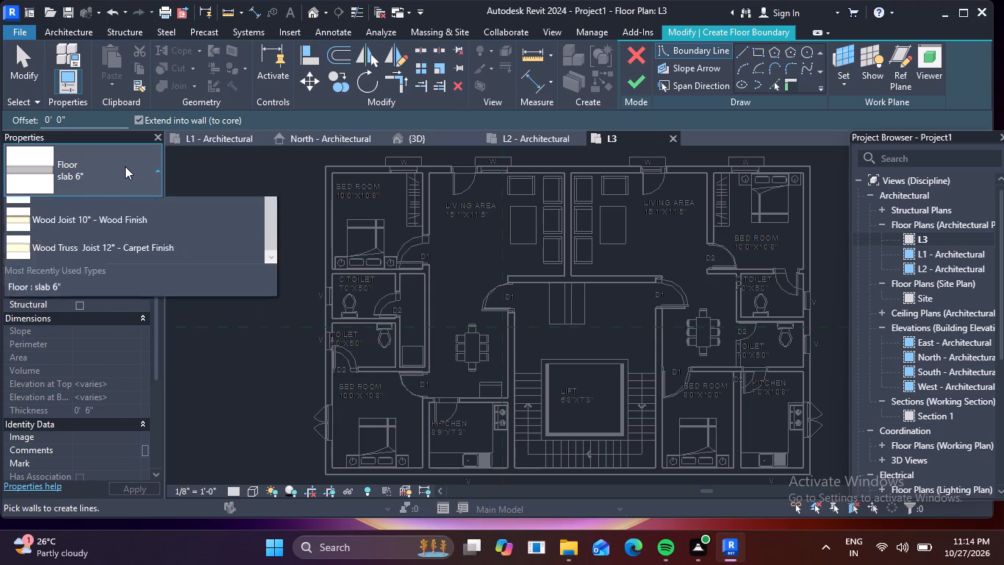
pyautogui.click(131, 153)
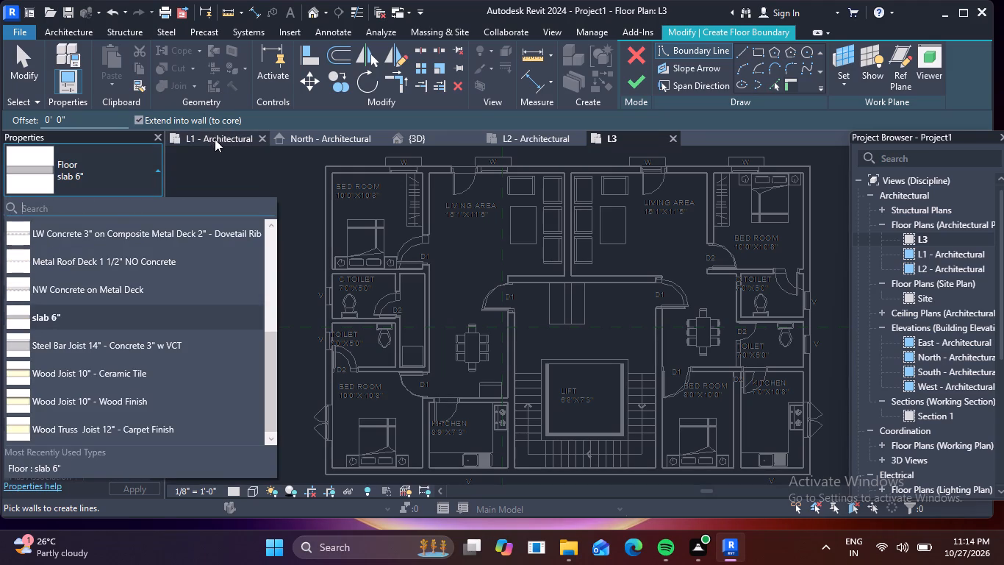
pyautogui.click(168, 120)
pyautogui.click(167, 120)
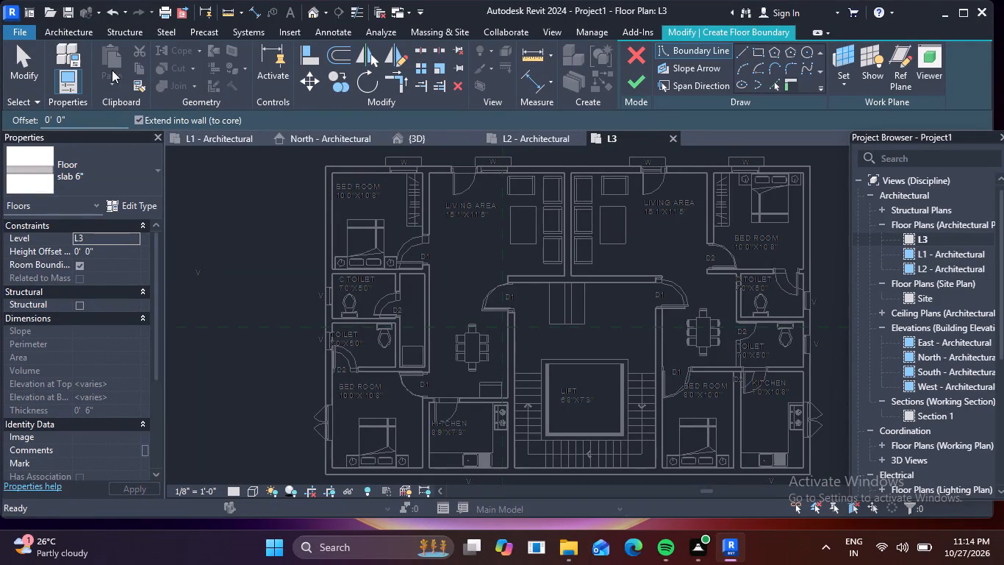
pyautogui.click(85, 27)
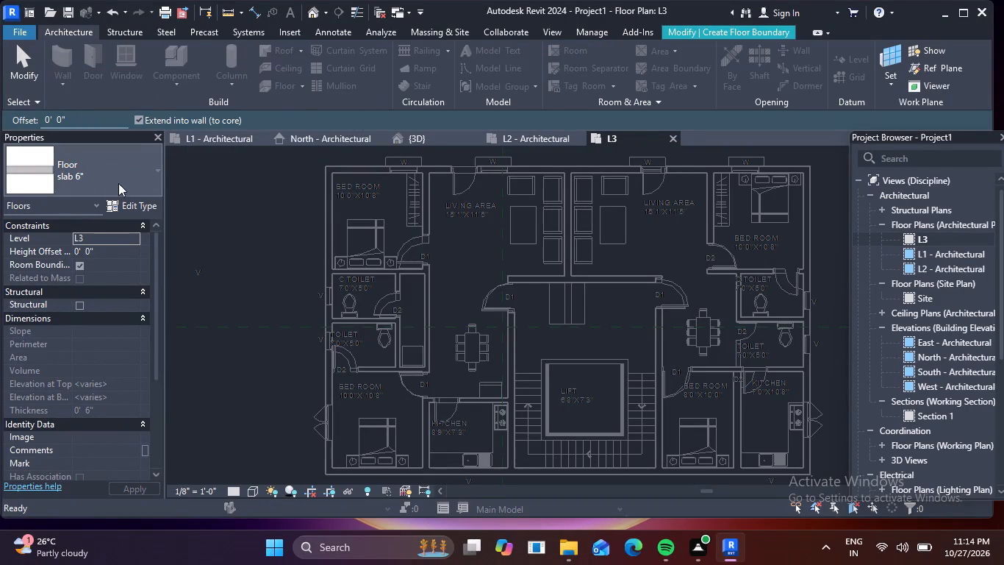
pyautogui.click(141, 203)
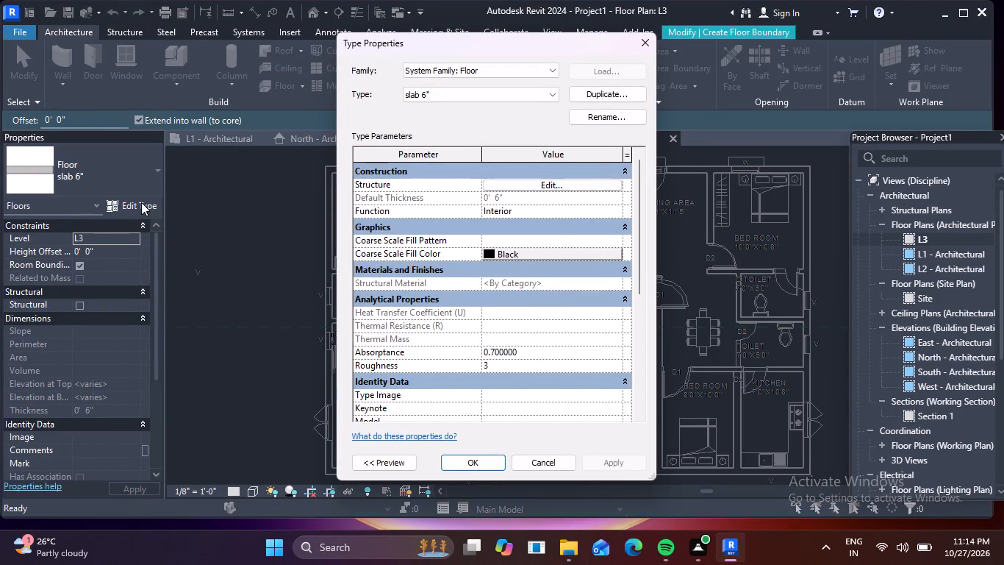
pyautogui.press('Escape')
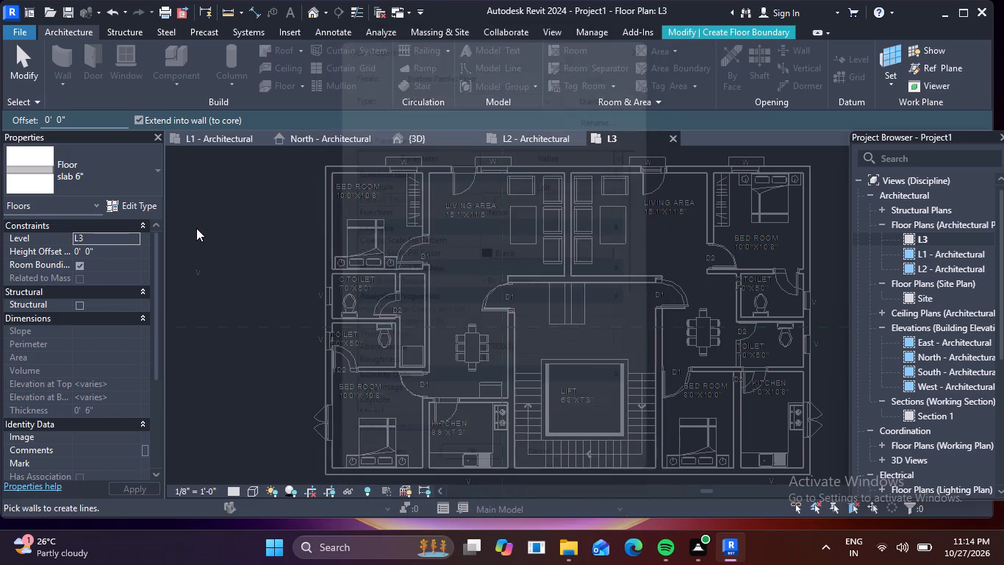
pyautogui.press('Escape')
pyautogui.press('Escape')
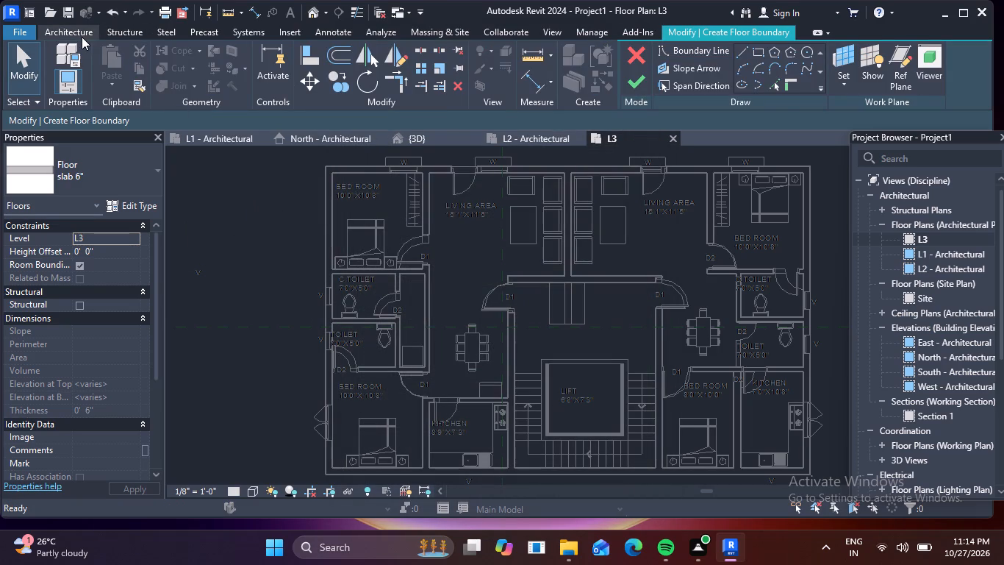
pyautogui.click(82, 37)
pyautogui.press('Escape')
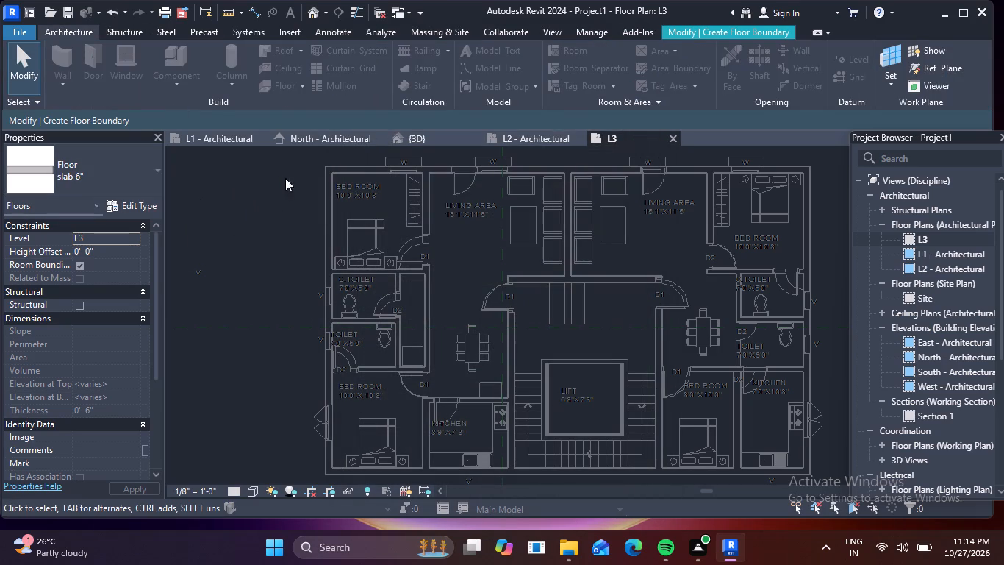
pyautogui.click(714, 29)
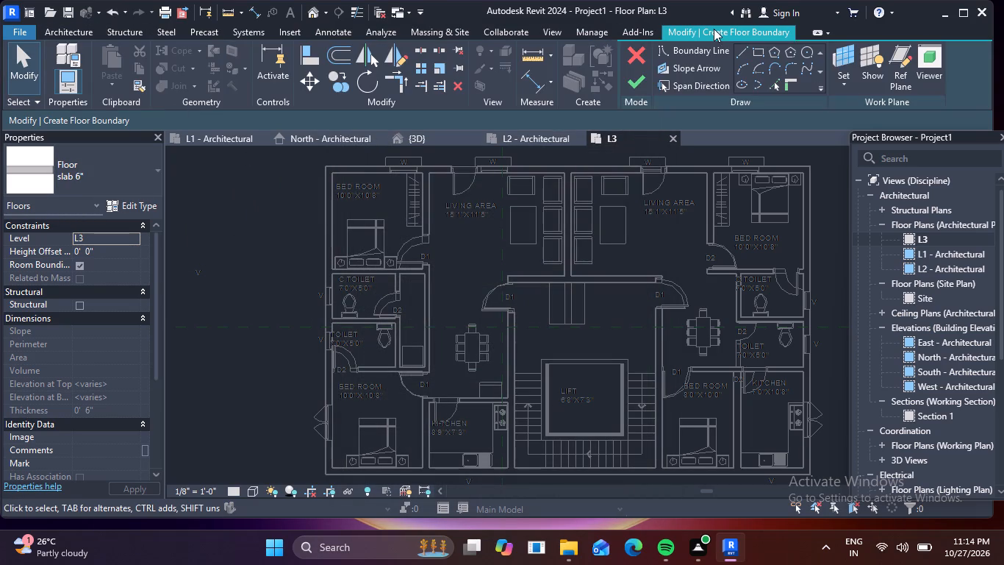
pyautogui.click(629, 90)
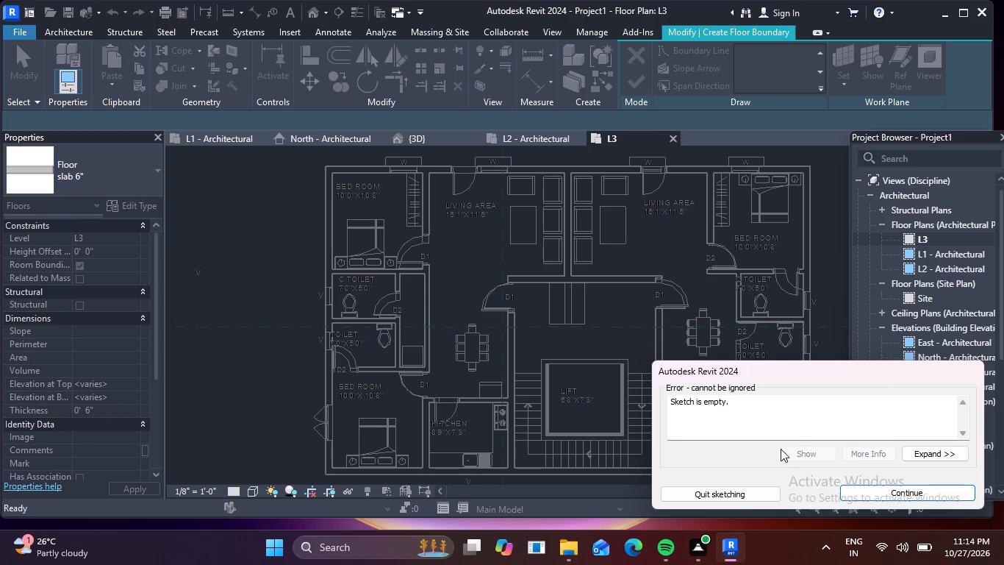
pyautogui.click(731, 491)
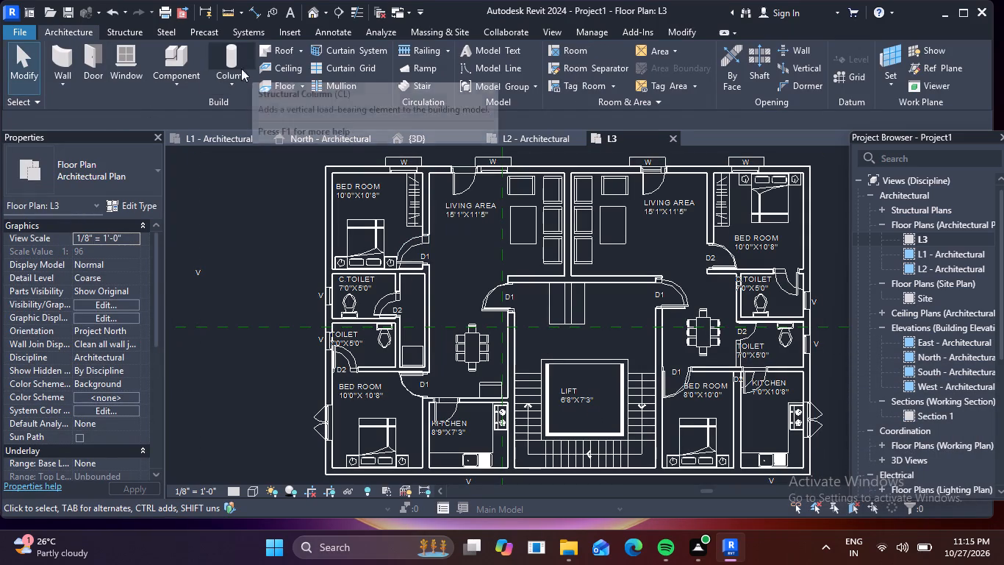
# Start a new floor on level L3 and duplicate the slab 6" floor type as plinth 2'.
pyautogui.click(293, 82)
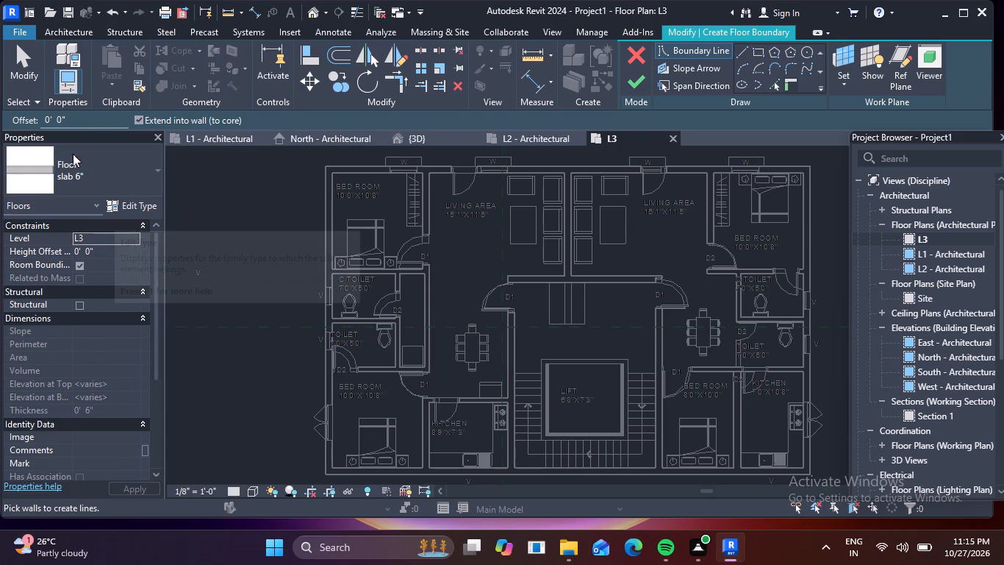
pyautogui.click(131, 210)
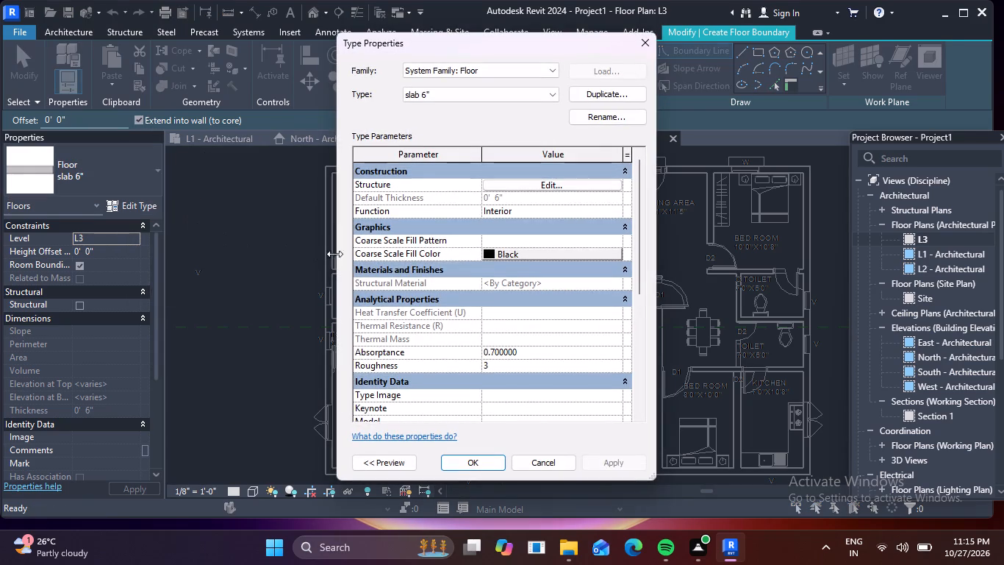
pyautogui.click(584, 96)
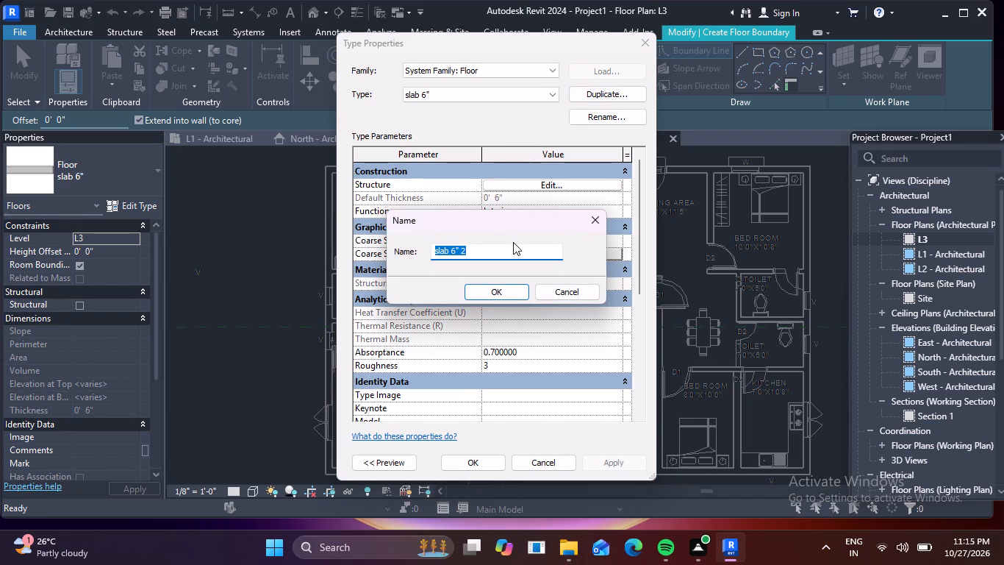
pyautogui.press('BackSpace')
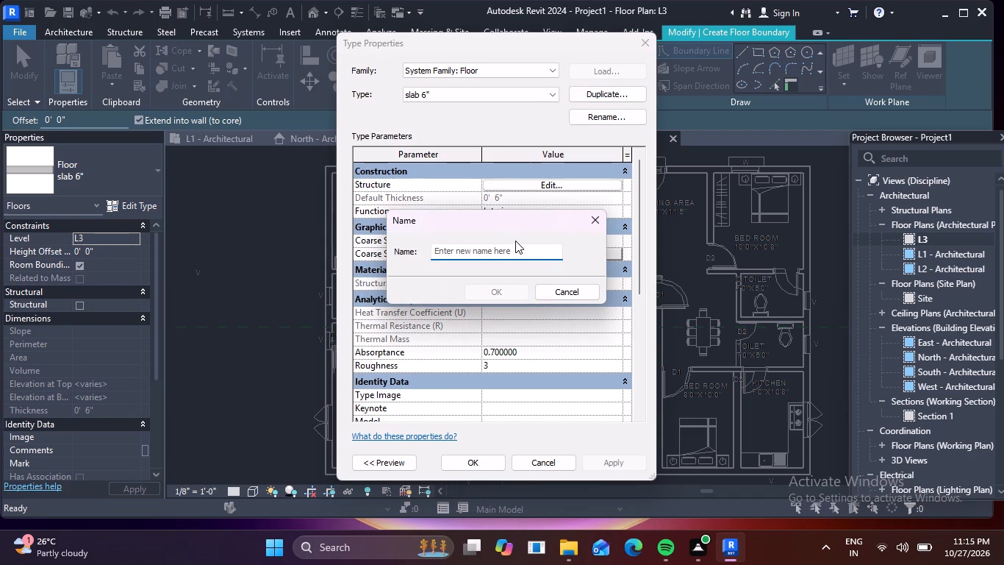
pyautogui.write('plinth')
pyautogui.press('space')
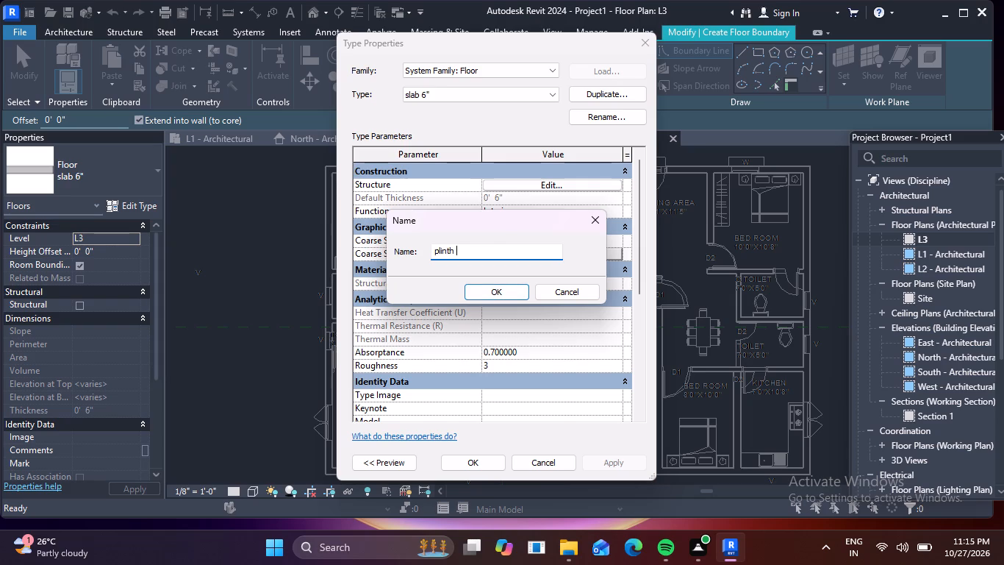
pyautogui.write("2'")
pyautogui.click(506, 297)
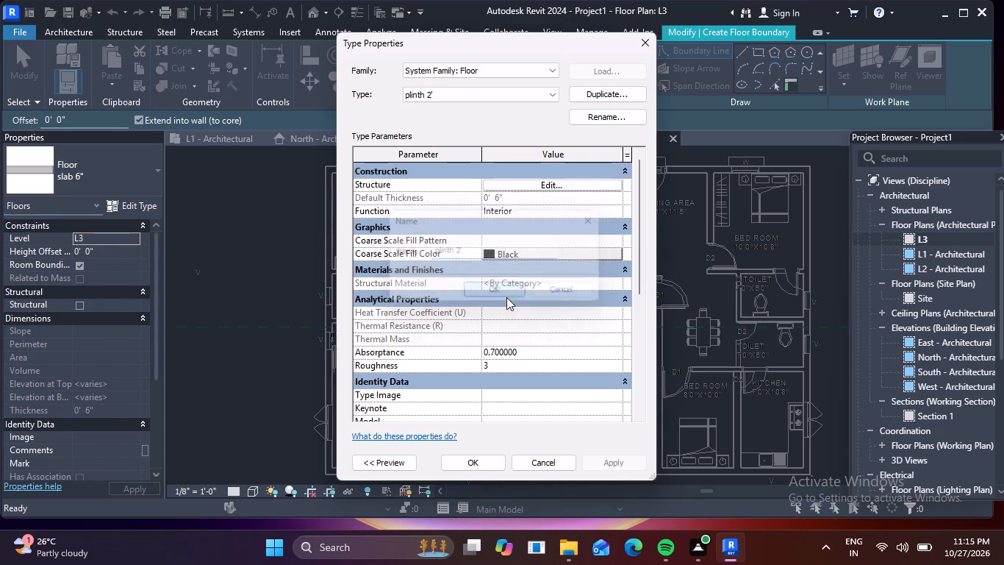
# Set the structure layer thickness of the plinth 2' floor type to 2' and apply the type.
pyautogui.click(581, 184)
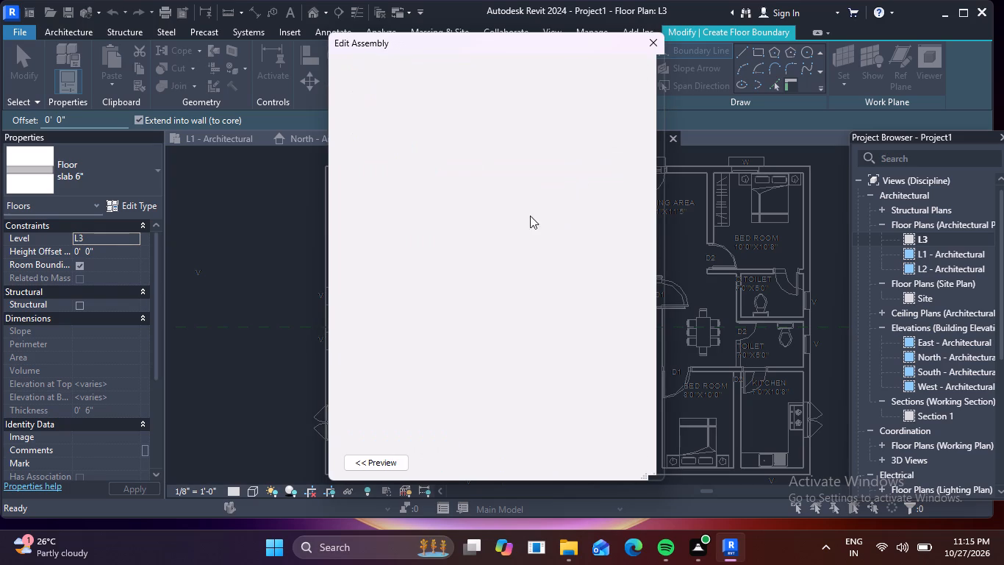
pyautogui.doubleClick(501, 218)
pyautogui.press('BackSpace')
pyautogui.press('BackSpace')
pyautogui.press('BackSpace')
pyautogui.press('BackSpace')
pyautogui.press('BackSpace')
pyautogui.press('BackSpace')
pyautogui.press('BackSpace')
pyautogui.press('BackSpace')
pyautogui.press('BackSpace')
pyautogui.press('BackSpace')
pyautogui.press('BackSpace')
pyautogui.press('BackSpace')
pyautogui.press('BackSpace')
pyautogui.press('BackSpace')
pyautogui.press('BackSpace')
pyautogui.press('BackSpace')
pyautogui.press('BackSpace')
pyautogui.press('BackSpace')
pyautogui.press('BackSpace')
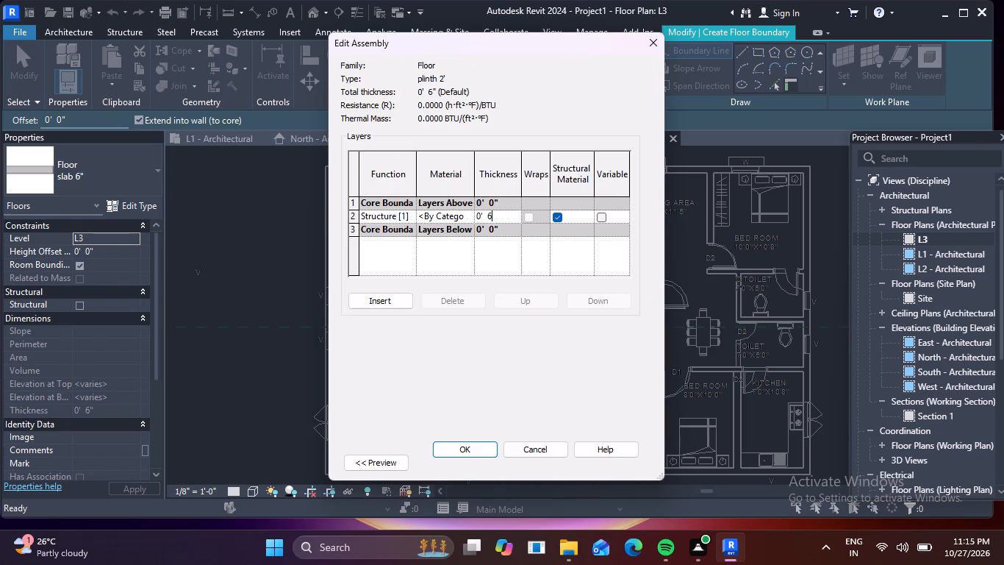
pyautogui.press('2')
pyautogui.press("'")
pyautogui.press('Return')
pyautogui.click(467, 452)
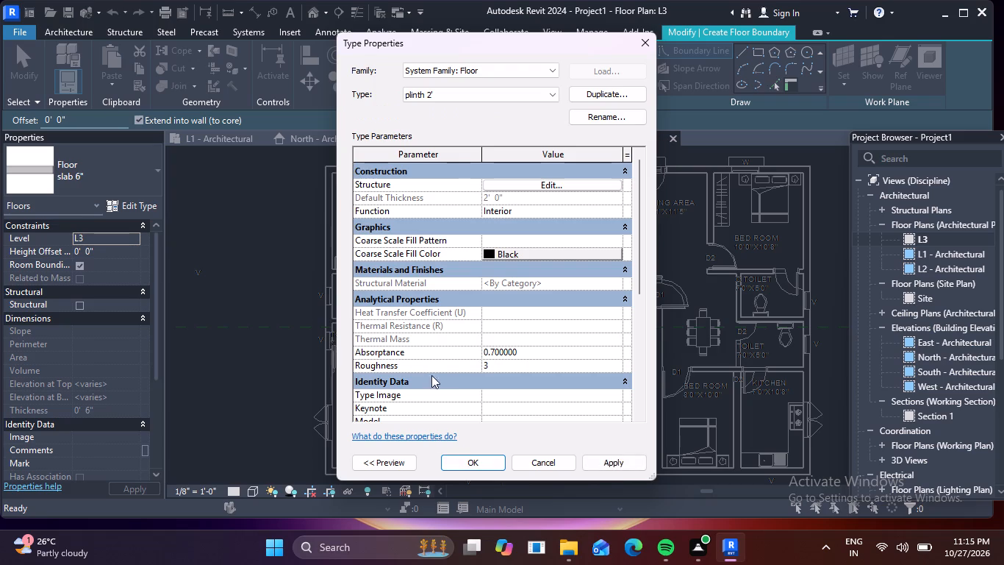
pyautogui.click(477, 466)
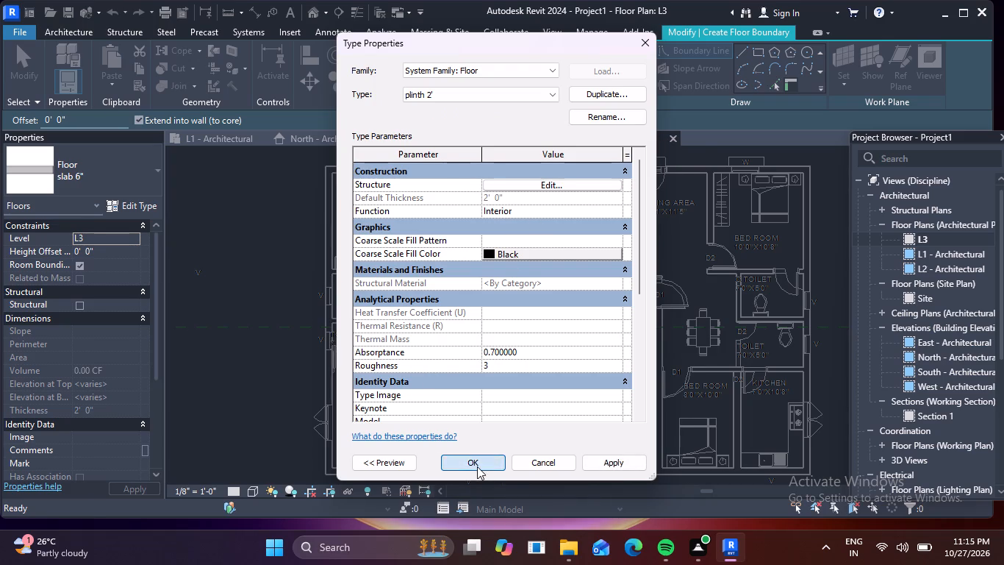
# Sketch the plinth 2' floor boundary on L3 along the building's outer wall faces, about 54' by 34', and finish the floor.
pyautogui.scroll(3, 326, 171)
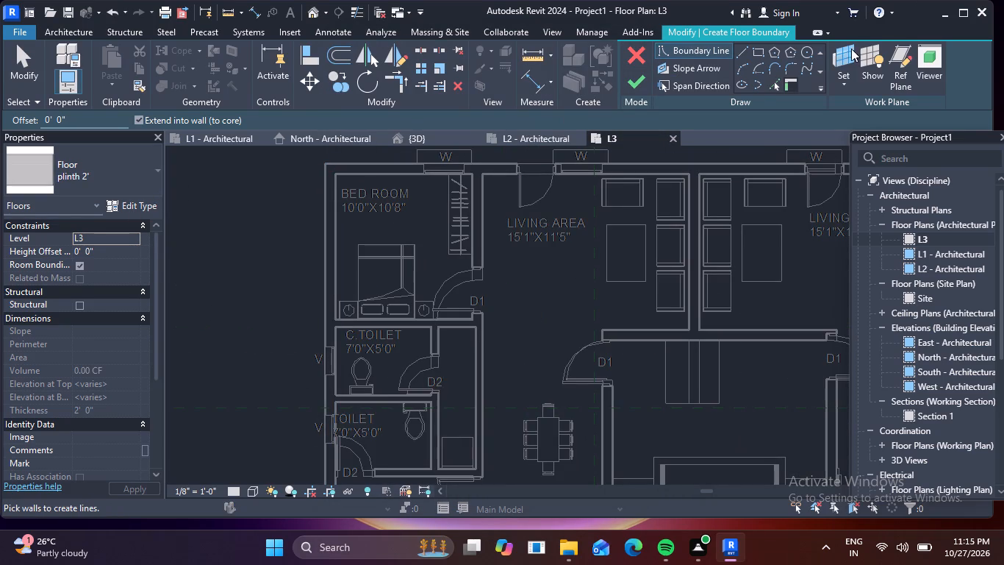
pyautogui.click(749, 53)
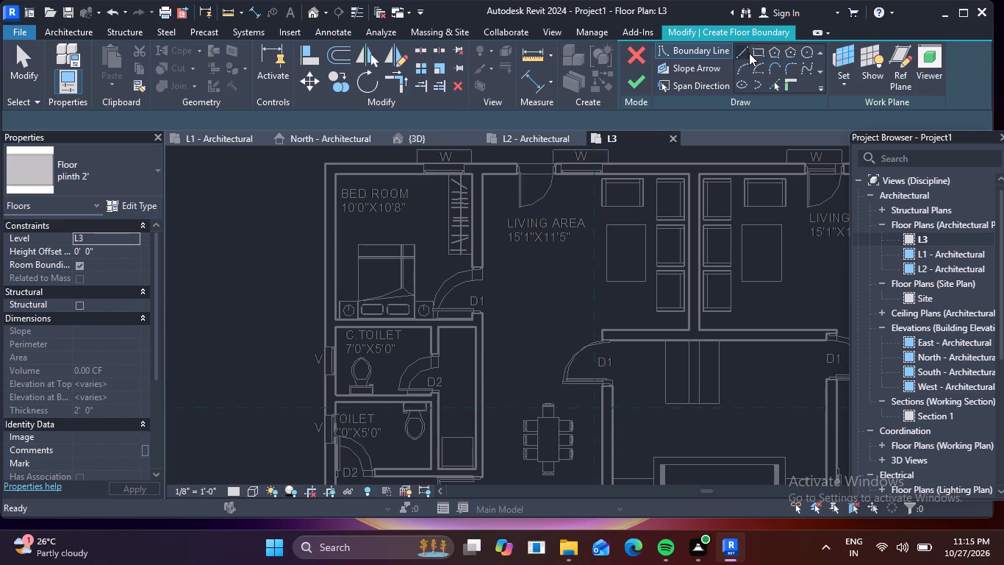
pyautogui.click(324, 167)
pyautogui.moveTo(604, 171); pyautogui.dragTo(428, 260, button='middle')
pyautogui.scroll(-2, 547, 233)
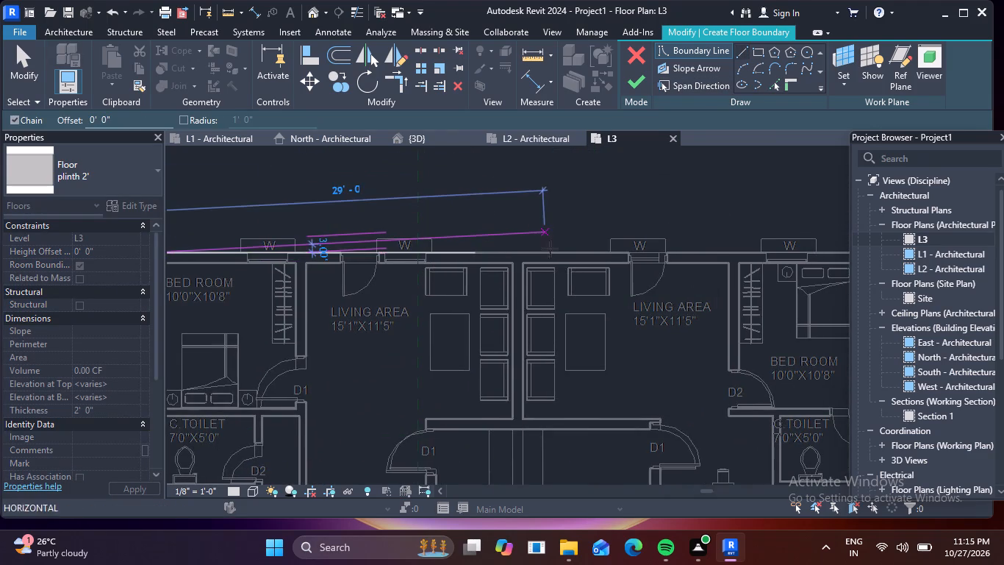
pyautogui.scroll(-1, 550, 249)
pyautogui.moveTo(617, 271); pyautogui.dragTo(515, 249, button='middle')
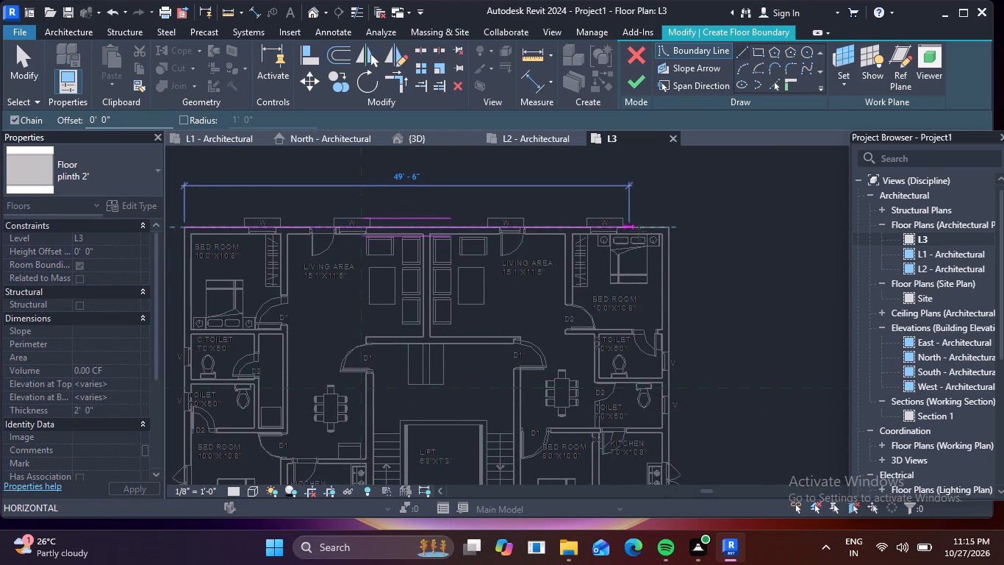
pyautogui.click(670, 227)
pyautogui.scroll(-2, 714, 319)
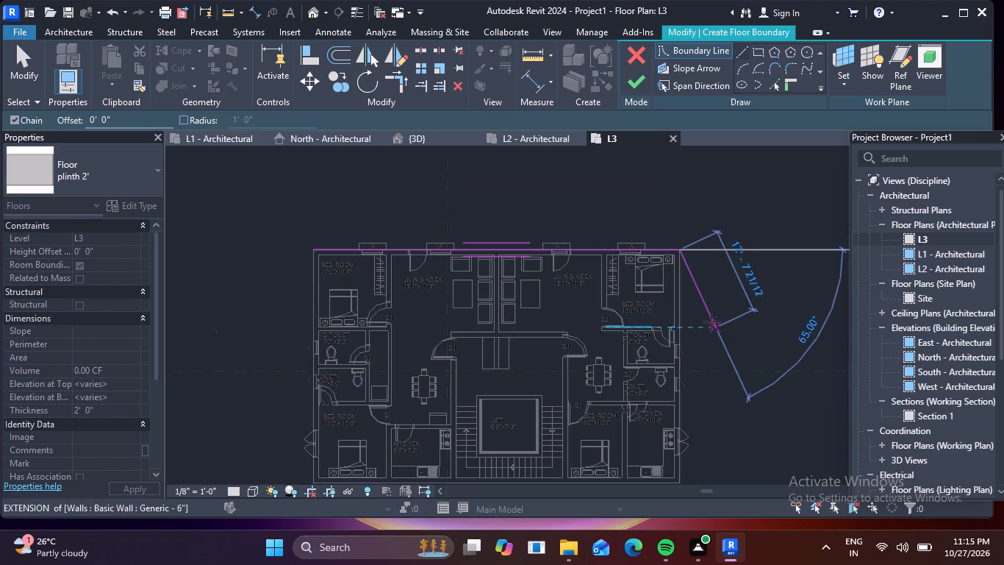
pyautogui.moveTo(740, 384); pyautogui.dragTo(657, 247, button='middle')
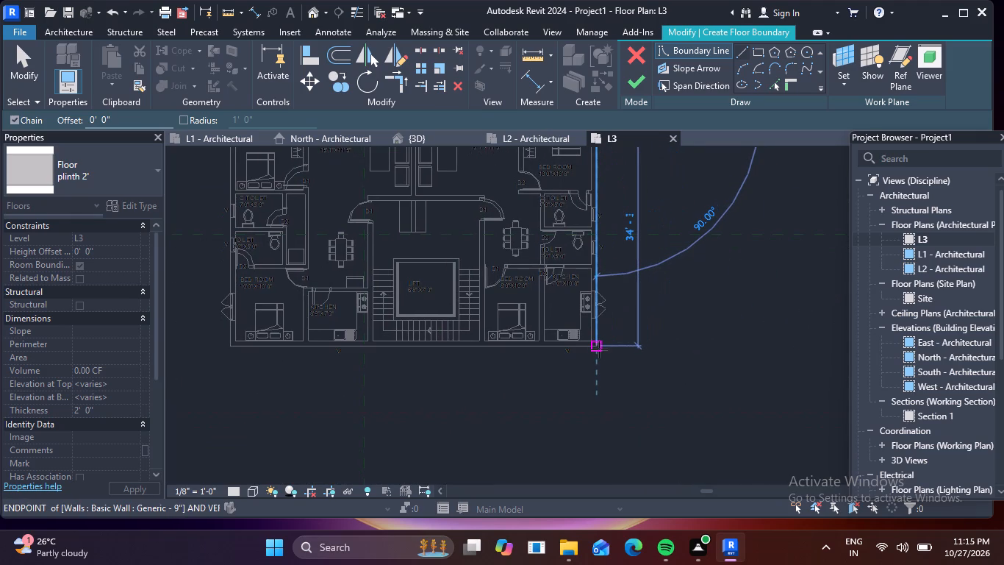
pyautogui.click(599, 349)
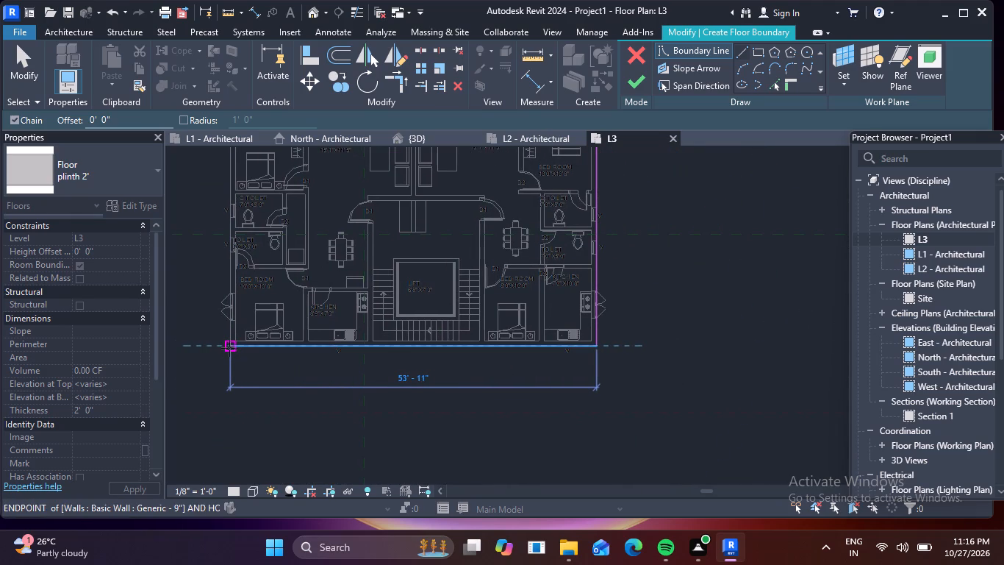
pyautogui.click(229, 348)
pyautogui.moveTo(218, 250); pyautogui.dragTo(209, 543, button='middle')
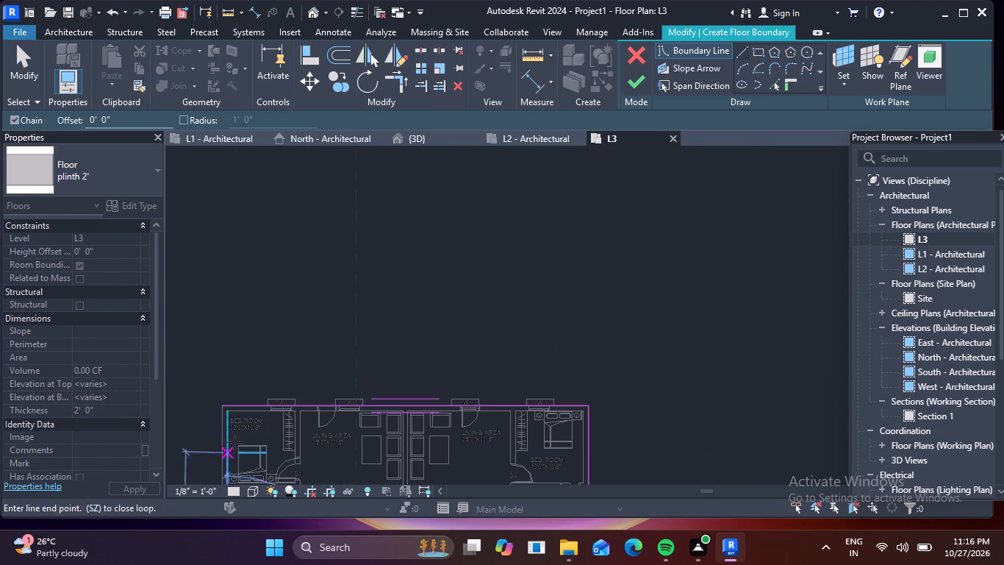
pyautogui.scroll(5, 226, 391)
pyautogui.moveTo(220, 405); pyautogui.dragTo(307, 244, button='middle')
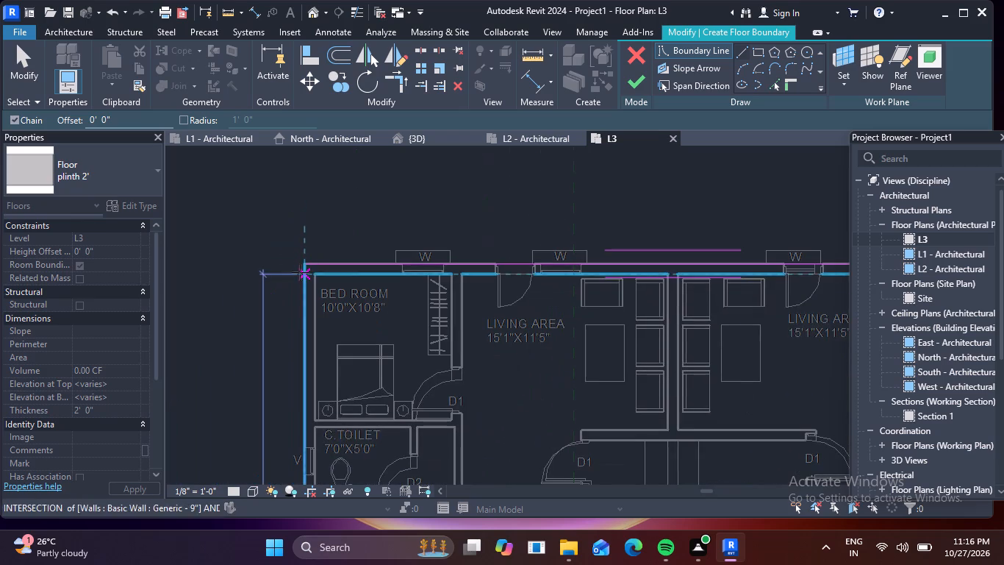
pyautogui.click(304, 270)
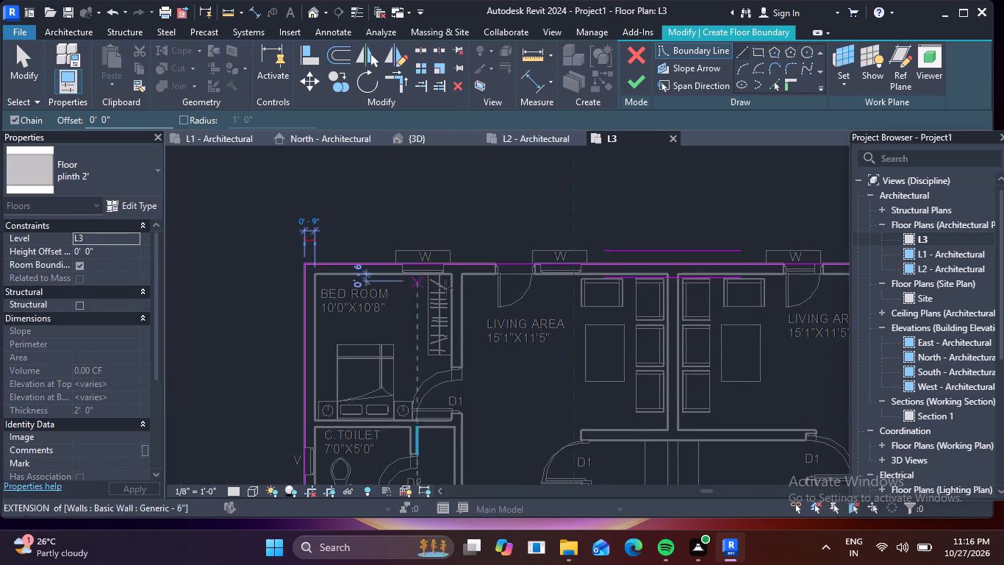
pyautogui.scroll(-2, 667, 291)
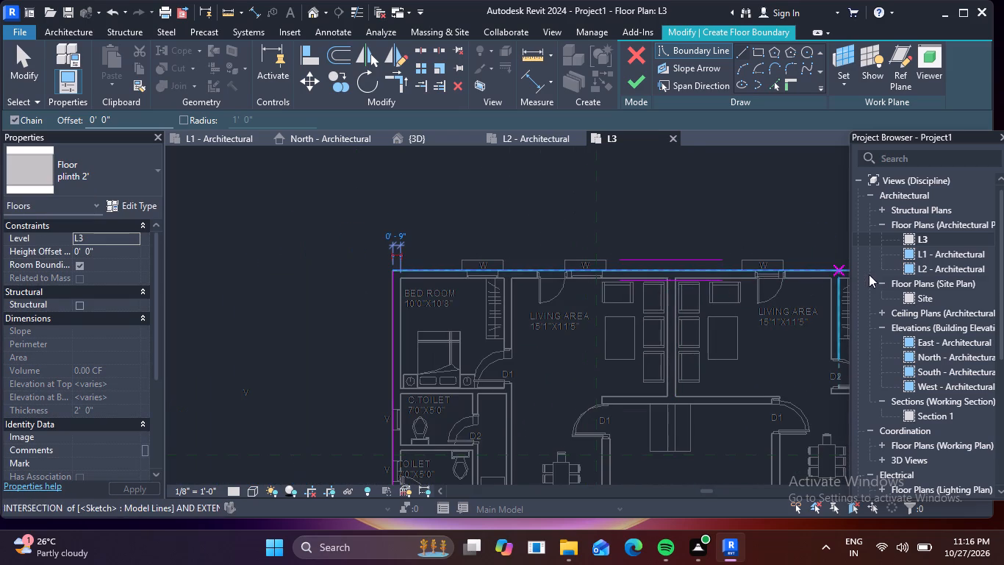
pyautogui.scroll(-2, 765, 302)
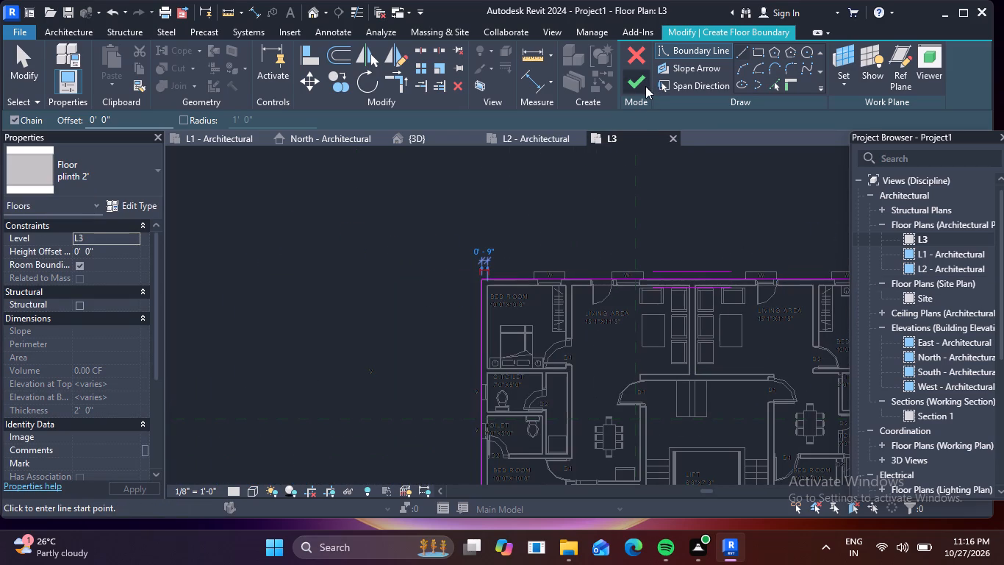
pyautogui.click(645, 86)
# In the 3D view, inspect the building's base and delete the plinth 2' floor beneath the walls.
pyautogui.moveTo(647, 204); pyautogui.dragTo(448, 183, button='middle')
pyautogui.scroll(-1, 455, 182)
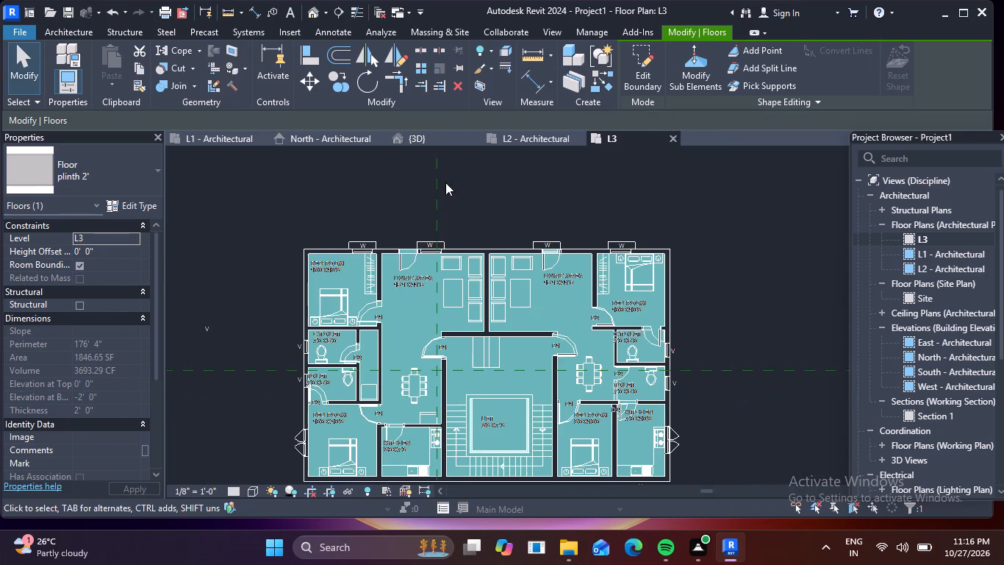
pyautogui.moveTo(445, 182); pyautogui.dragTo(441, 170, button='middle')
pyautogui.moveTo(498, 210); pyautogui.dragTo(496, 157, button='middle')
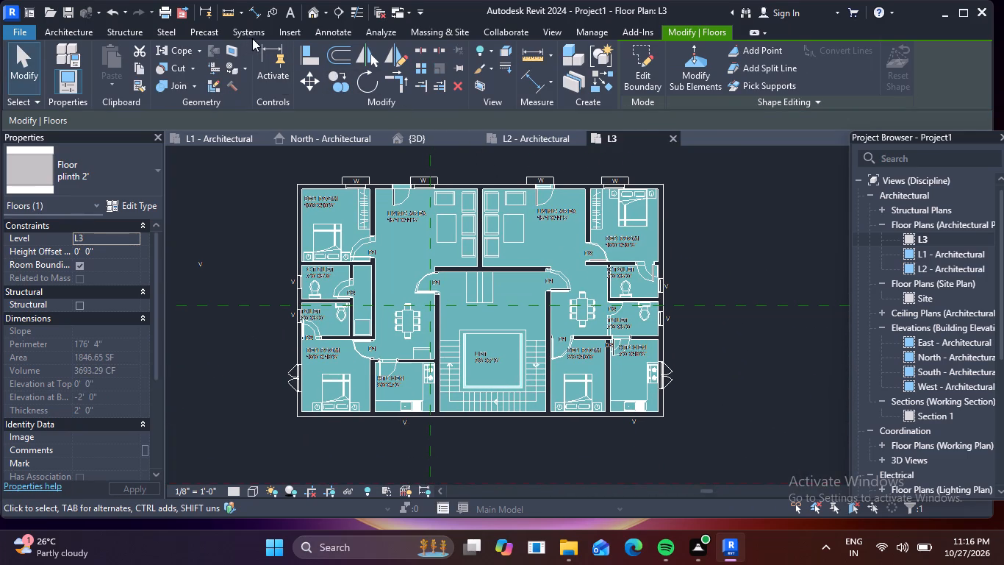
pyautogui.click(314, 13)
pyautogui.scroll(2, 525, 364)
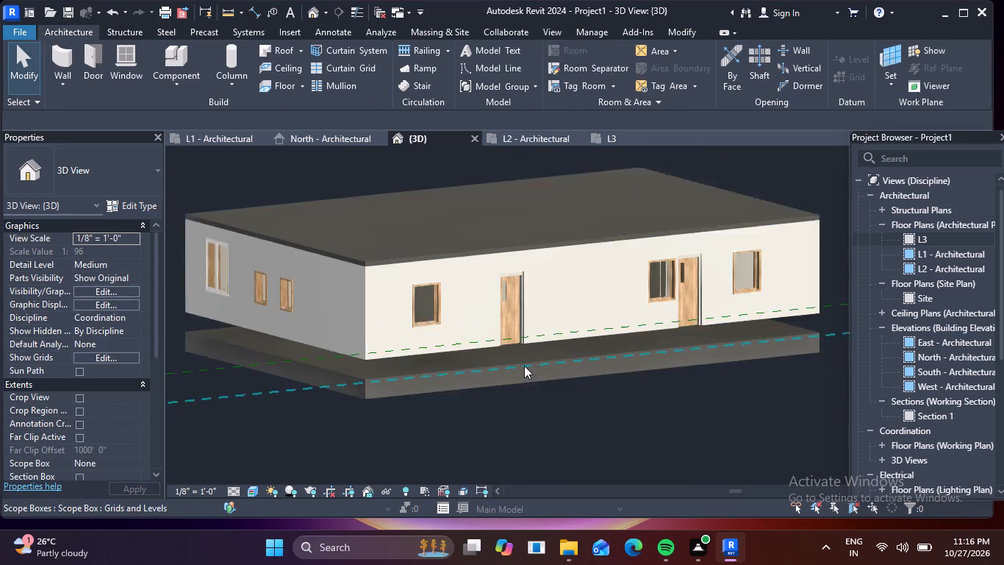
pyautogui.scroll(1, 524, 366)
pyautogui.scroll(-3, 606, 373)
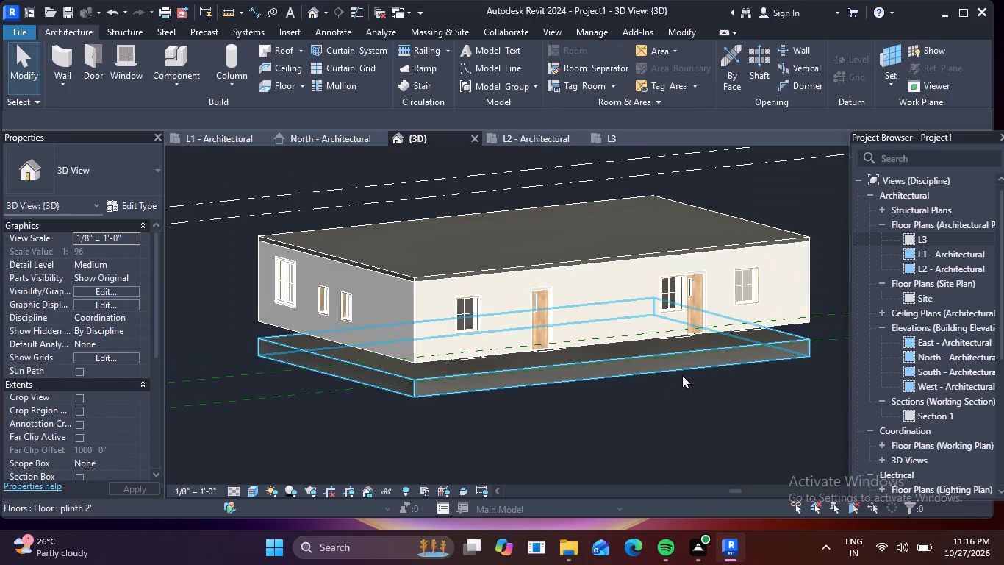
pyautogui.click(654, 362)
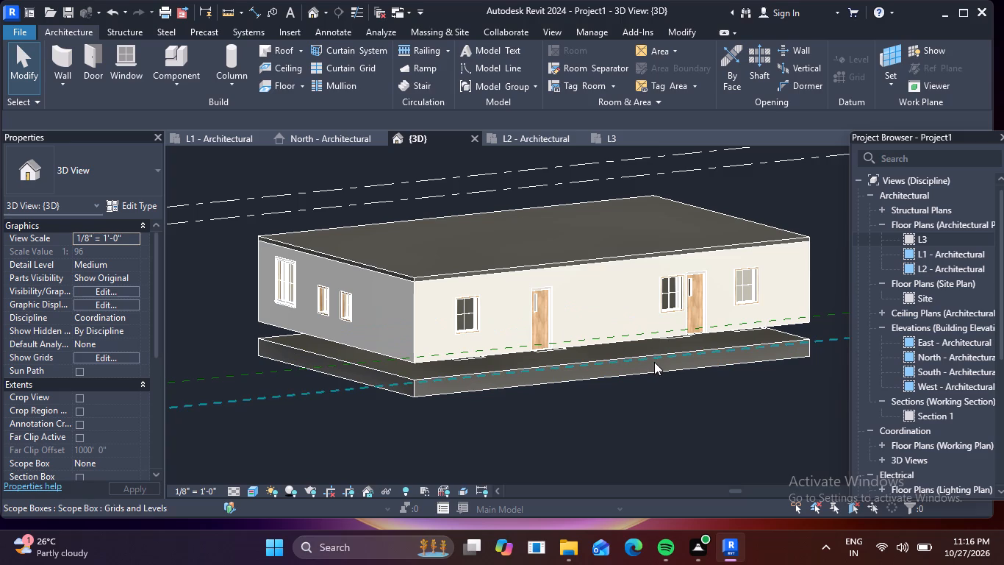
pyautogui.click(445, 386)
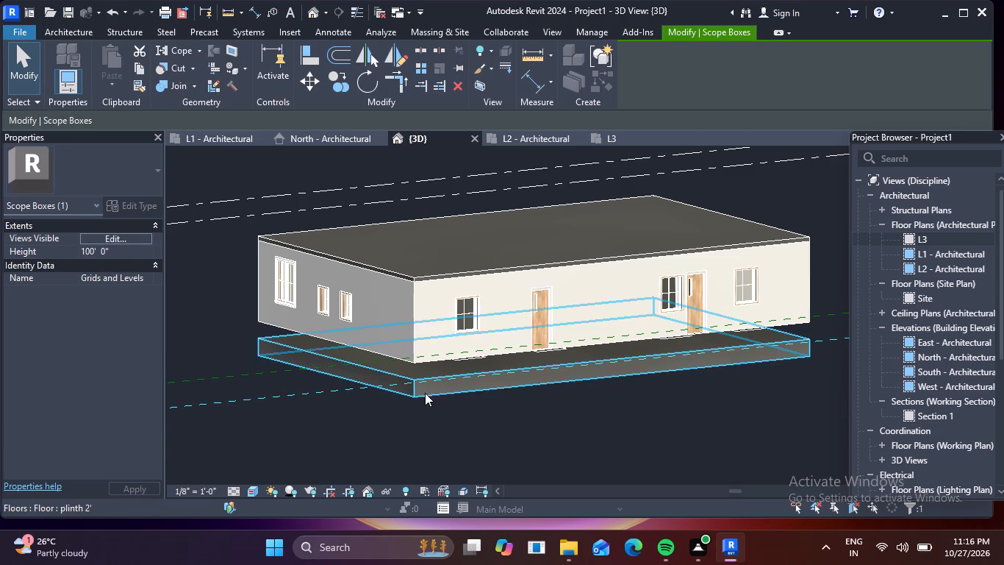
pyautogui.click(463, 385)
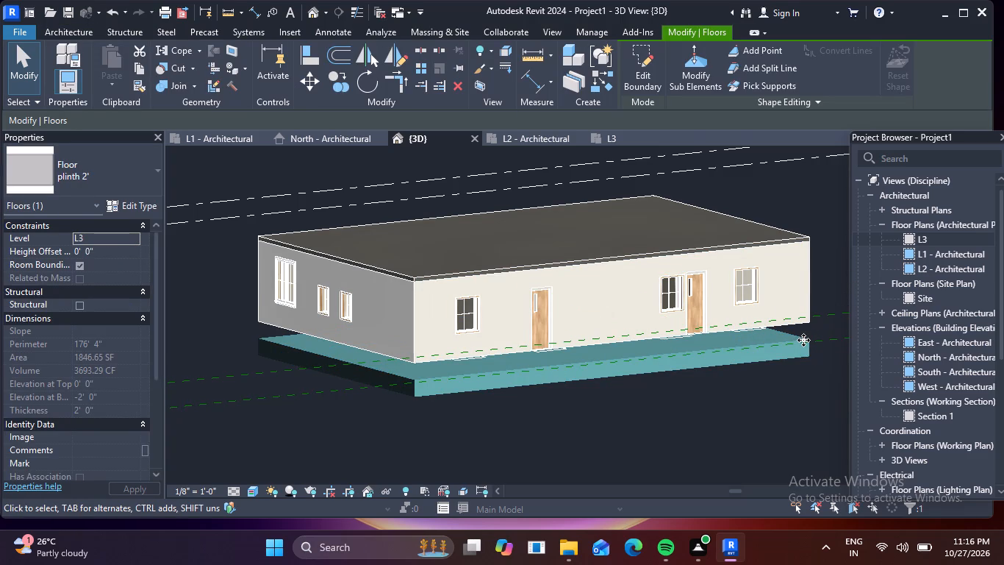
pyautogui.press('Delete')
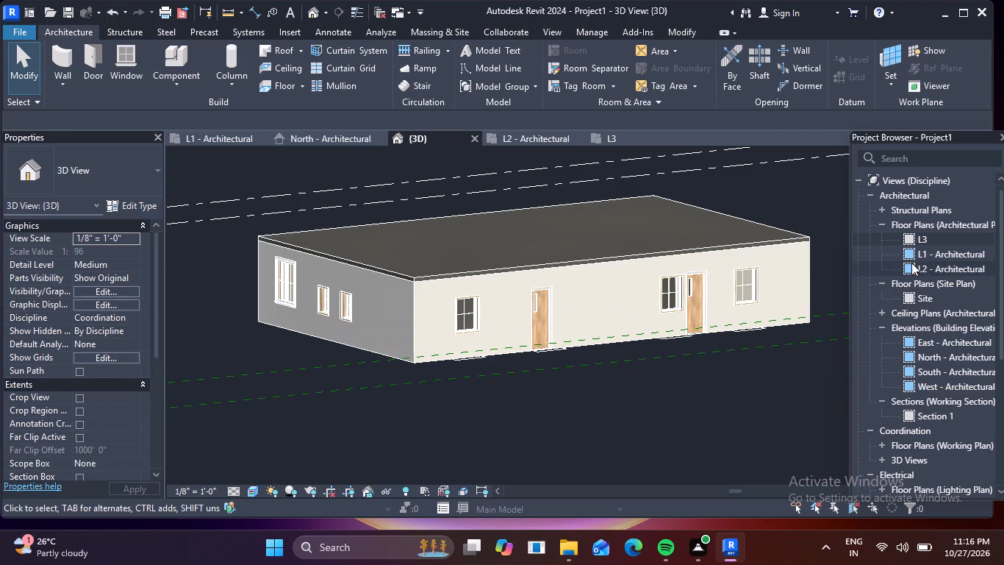
# Open the L1 - Architectural floor plan view.
pyautogui.click(914, 253)
pyautogui.doubleClick(914, 253)
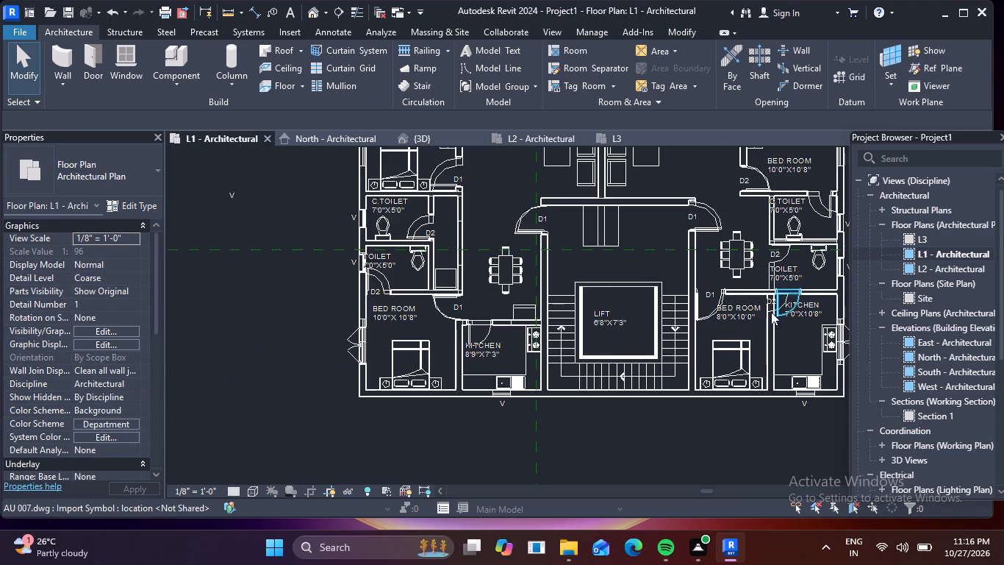
# Start a plinth 2' floor on level L1 and sketch a closed boundary along the outer wall faces, about 54' by 34'.
pyautogui.scroll(-3, 747, 319)
pyautogui.moveTo(670, 316); pyautogui.dragTo(626, 404, button='middle')
pyautogui.scroll(4, 477, 257)
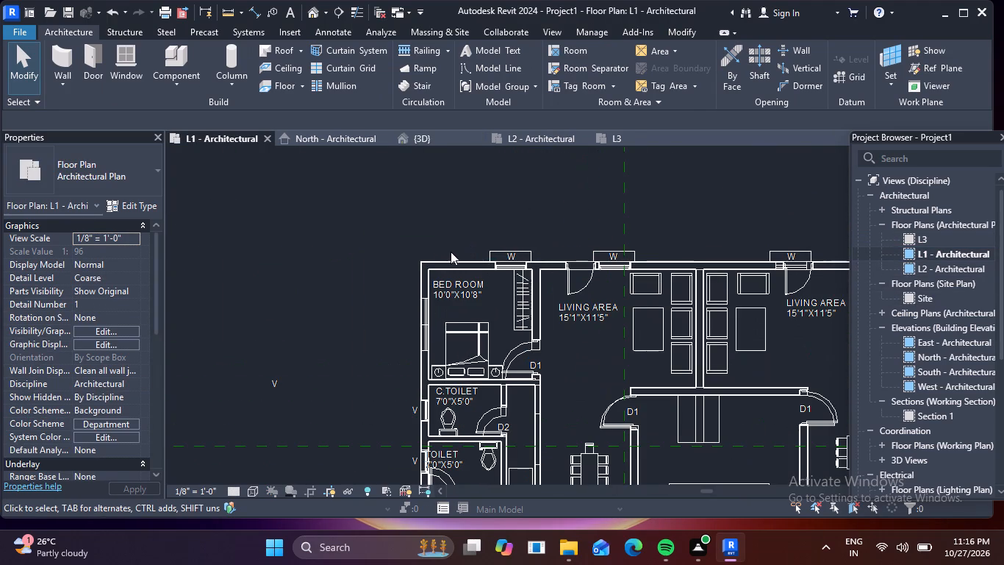
pyautogui.click(291, 86)
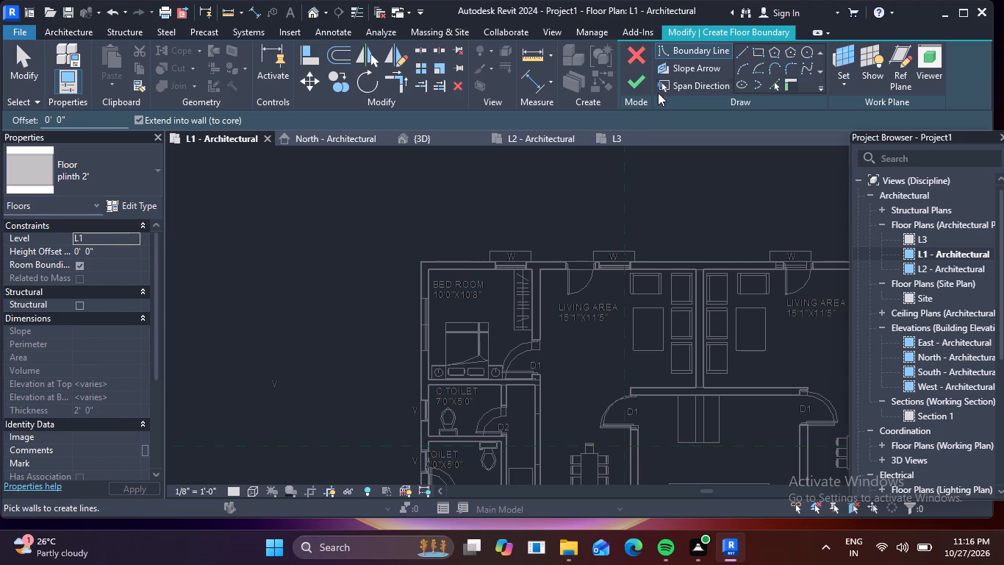
pyautogui.click(740, 53)
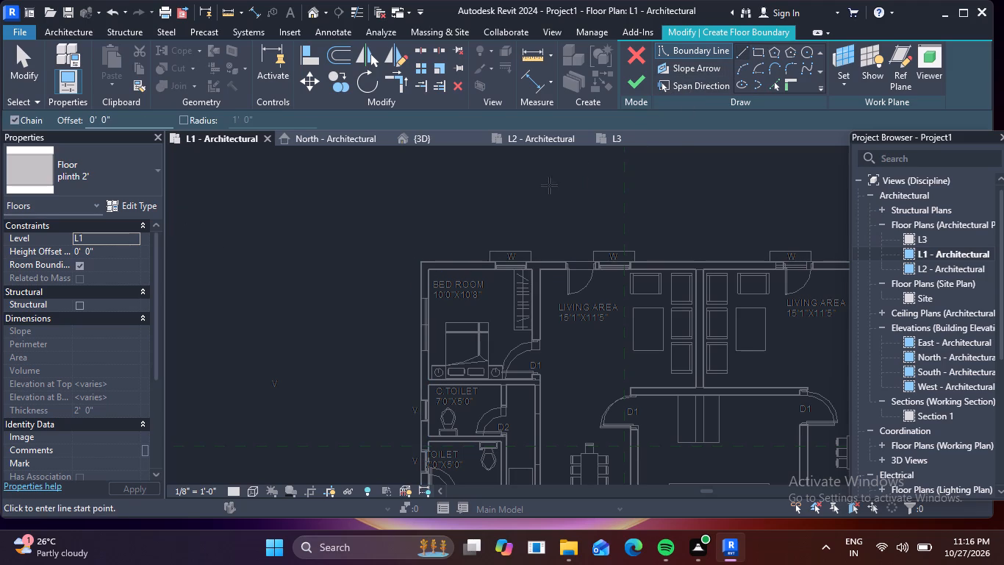
pyautogui.click(421, 259)
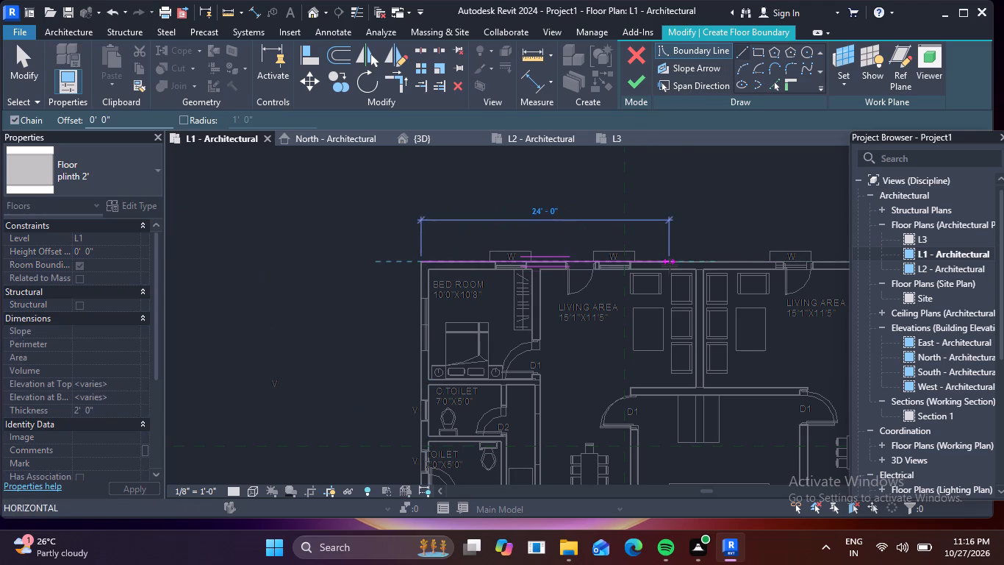
pyautogui.moveTo(670, 266); pyautogui.dragTo(467, 262, button='middle')
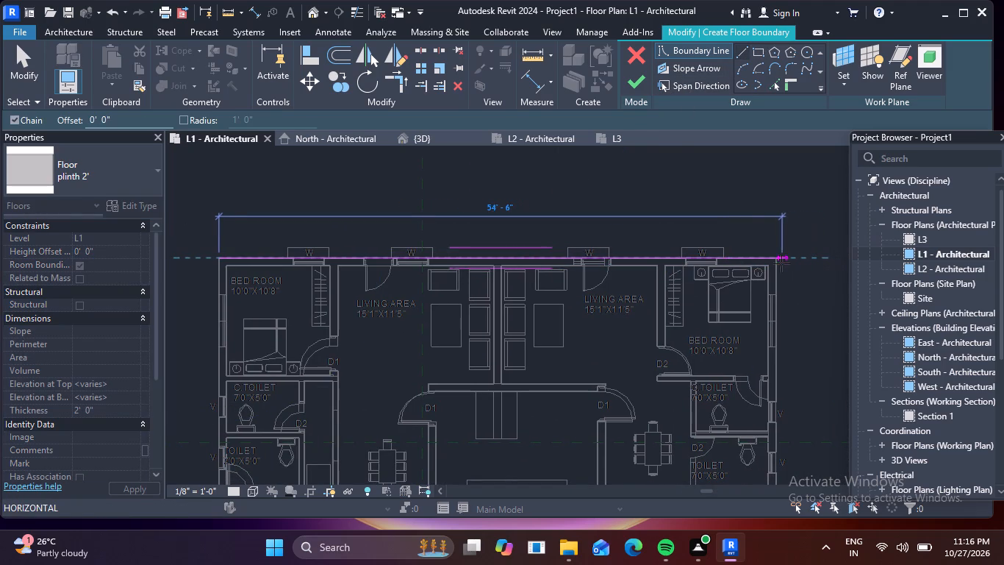
pyautogui.click(776, 263)
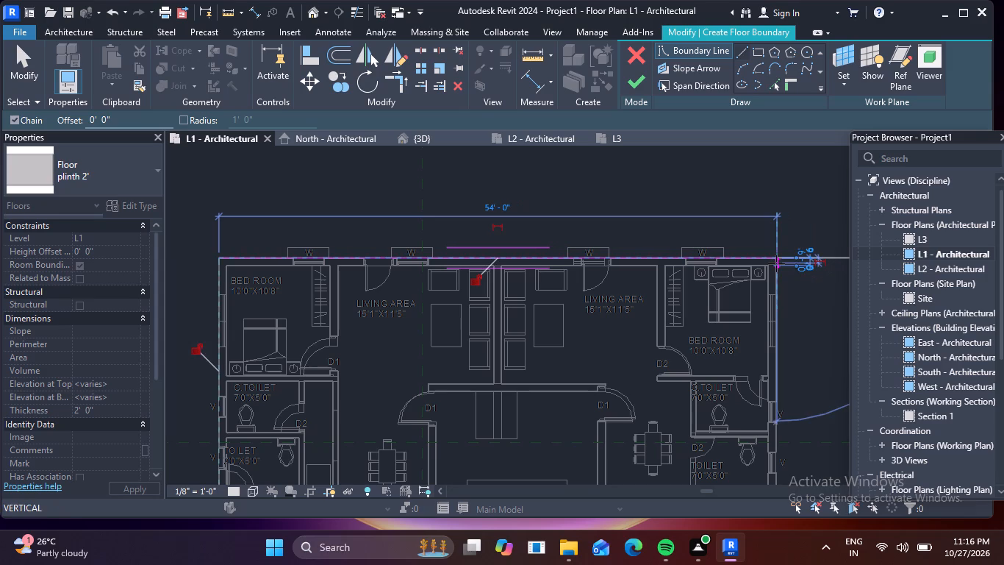
pyautogui.moveTo(786, 355); pyautogui.dragTo(742, 170, button='middle')
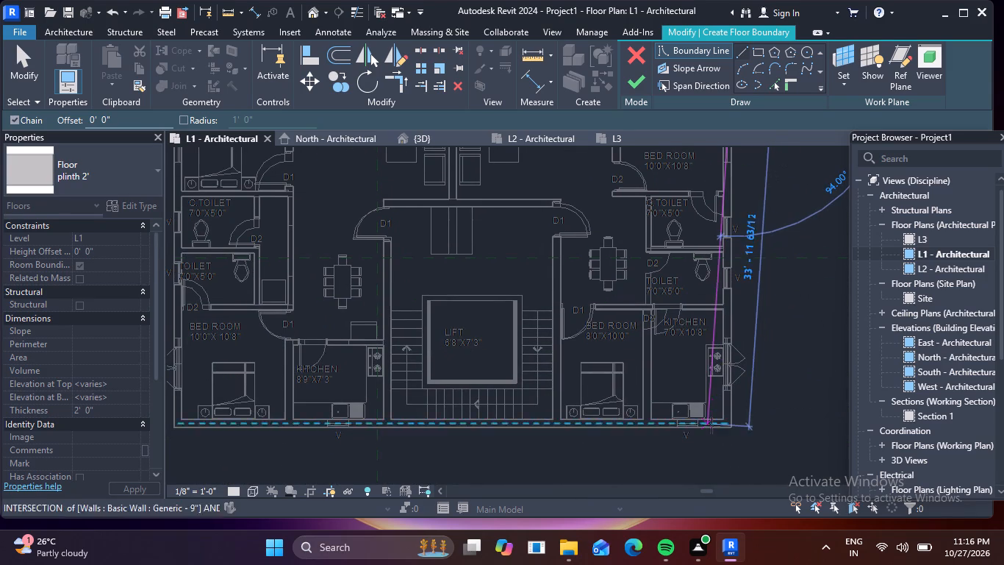
pyautogui.click(731, 427)
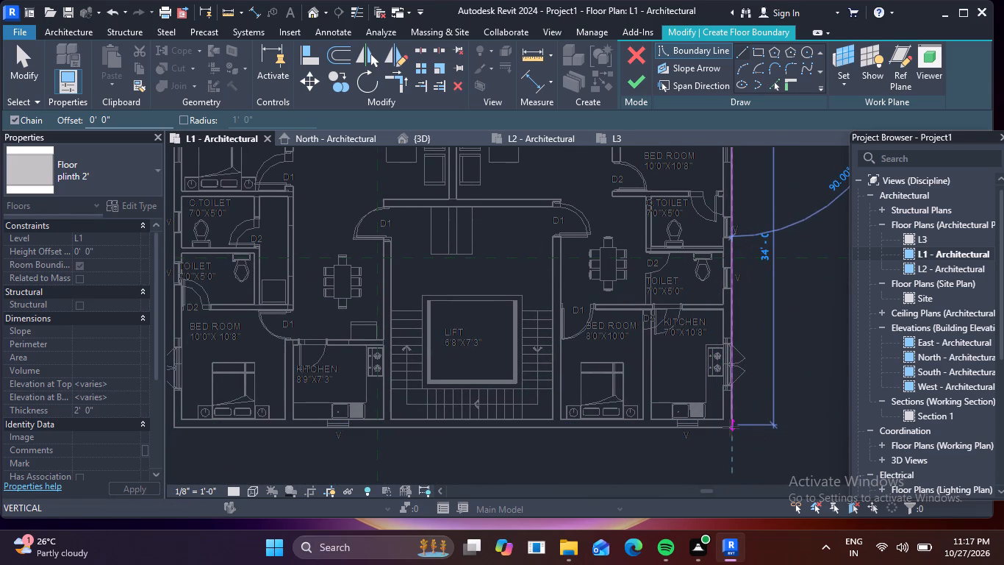
pyautogui.moveTo(446, 388); pyautogui.dragTo(875, 405, button='middle')
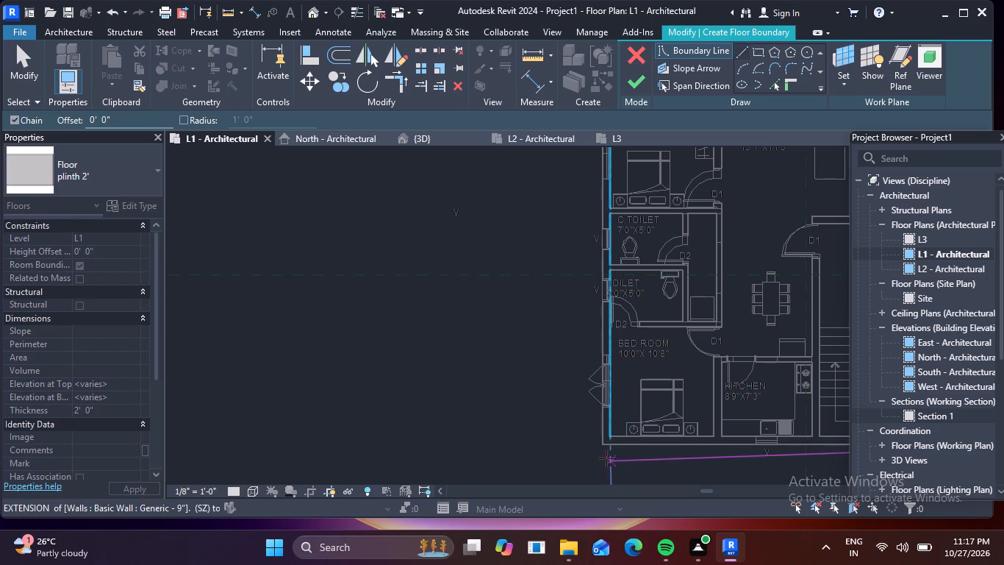
pyautogui.click(604, 452)
pyautogui.moveTo(576, 238); pyautogui.dragTo(555, 277, button='middle')
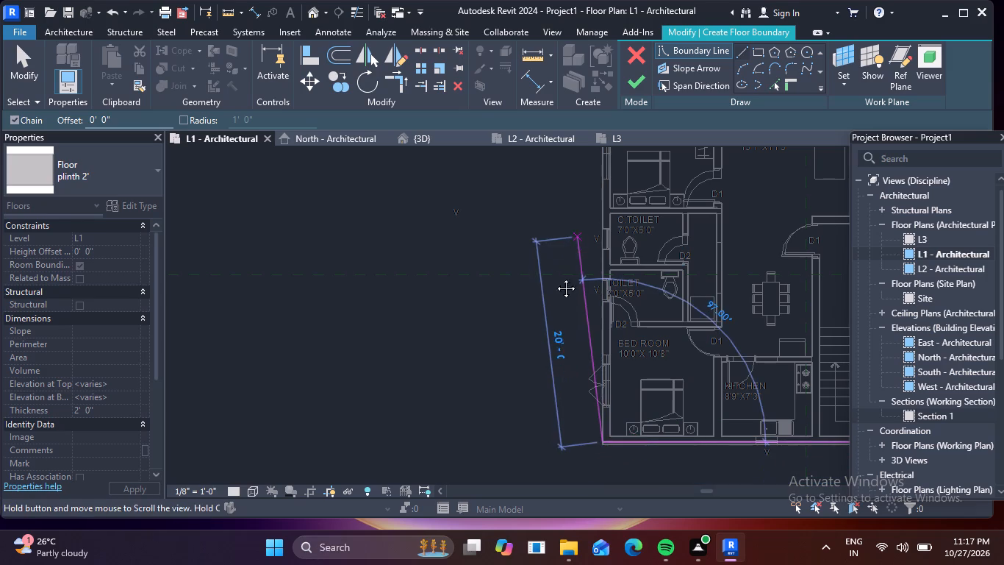
pyautogui.moveTo(555, 277); pyautogui.dragTo(449, 438, button='middle')
pyautogui.scroll(3, 491, 290)
pyautogui.click(470, 291)
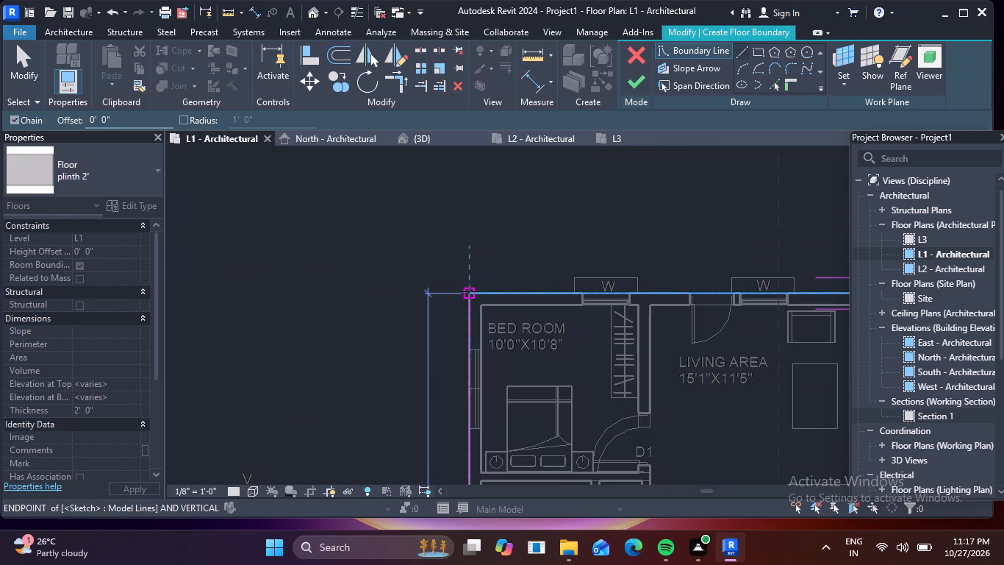
# Check the L1 floor boundary around the plan and undo the most recently drawn boundary lines.
pyautogui.scroll(-3, 564, 310)
pyautogui.moveTo(611, 373); pyautogui.dragTo(381, 199, button='middle')
pyautogui.moveTo(589, 364); pyautogui.dragTo(482, 230, button='middle')
pyautogui.scroll(4, 759, 388)
pyautogui.scroll(-5, 726, 358)
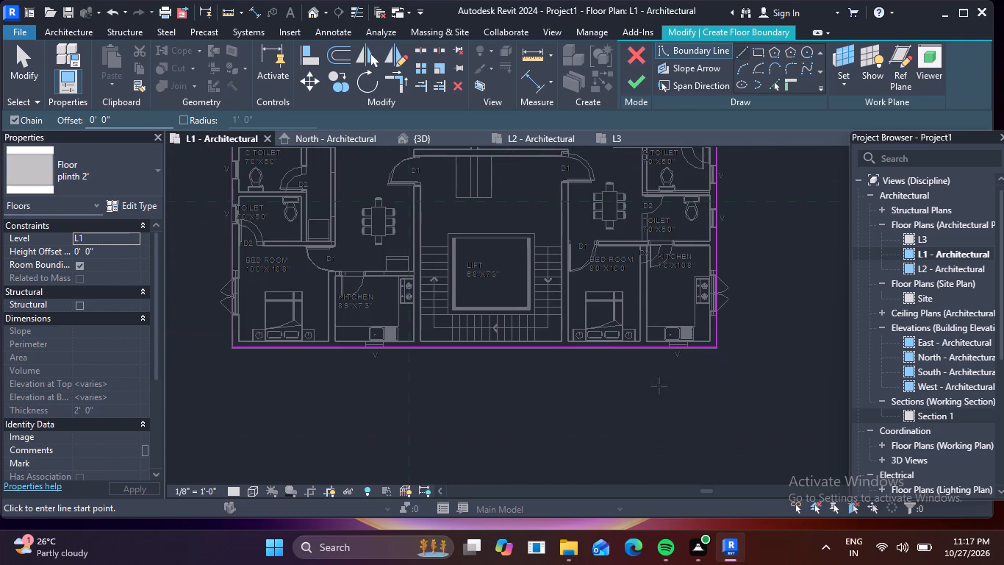
pyautogui.moveTo(609, 405); pyautogui.dragTo(676, 476, button='middle')
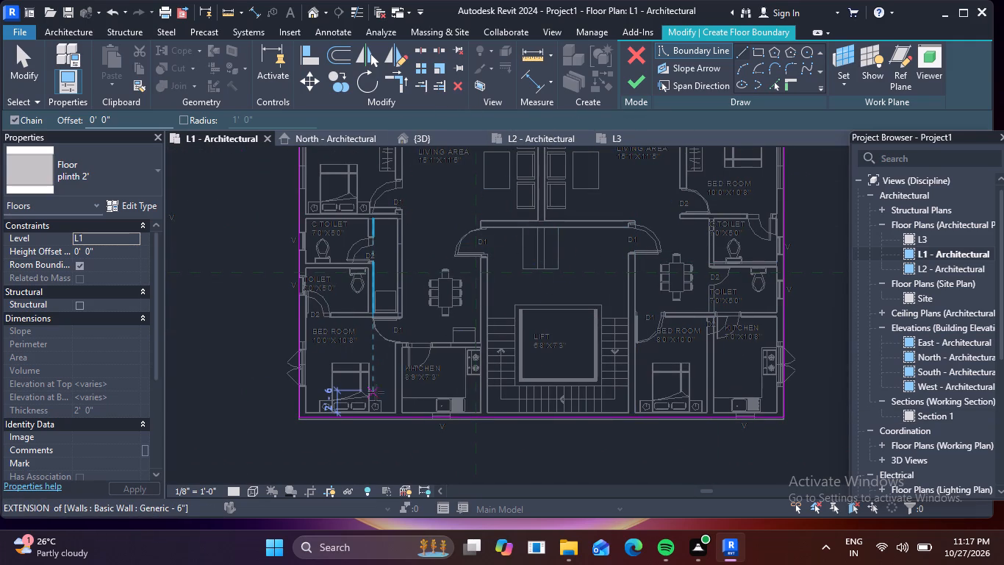
pyautogui.hotkey('ctrl', 'z')
pyautogui.hotkey('ctrl', 'z')
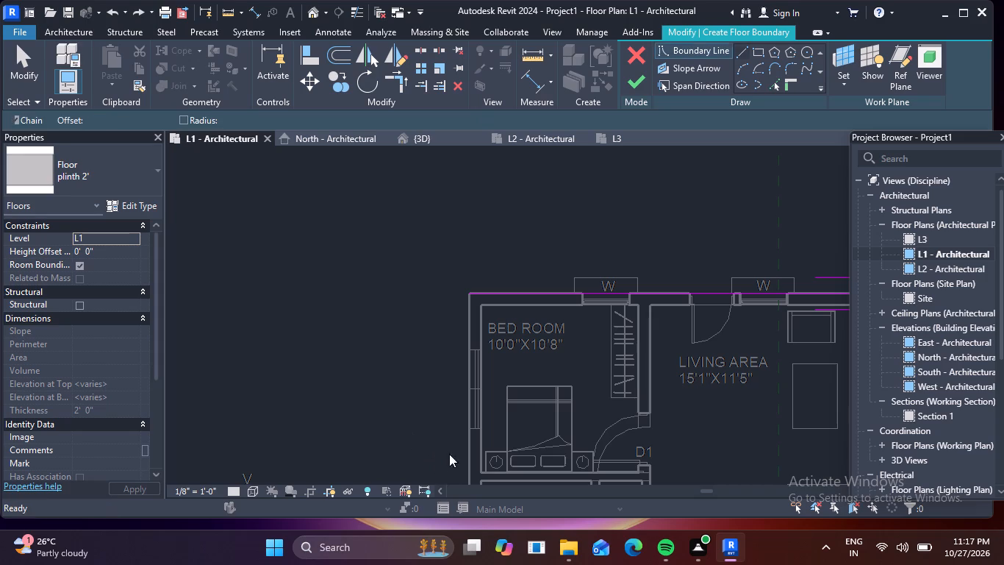
# Undo the remaining boundary line down the plan's east outer wall in the plinth 2' floor sketch.
pyautogui.scroll(-3, 504, 413)
pyautogui.moveTo(523, 422); pyautogui.dragTo(420, 335, button='middle')
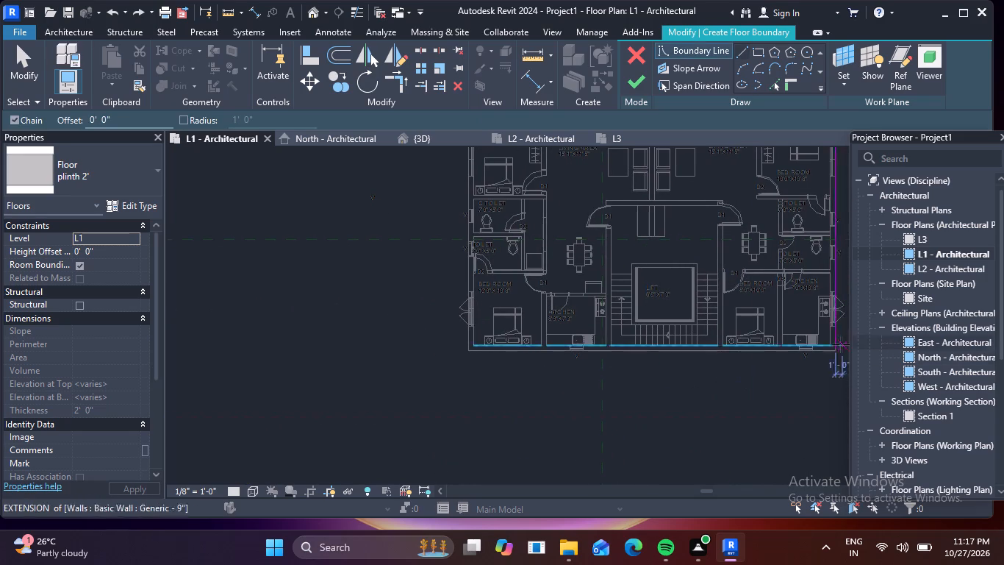
pyautogui.moveTo(778, 353); pyautogui.dragTo(573, 333, button='middle')
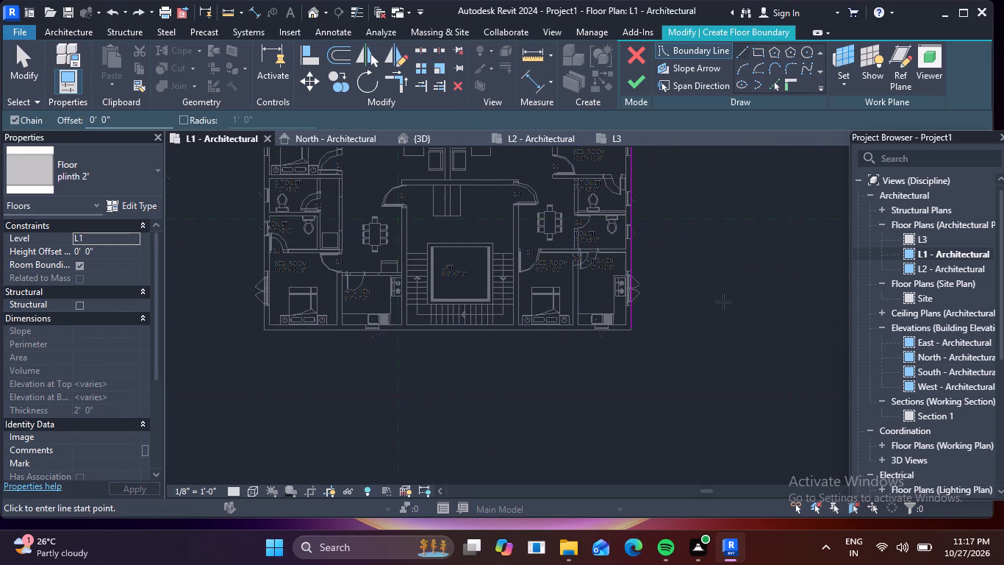
pyautogui.hotkey('ctrl', 'z')
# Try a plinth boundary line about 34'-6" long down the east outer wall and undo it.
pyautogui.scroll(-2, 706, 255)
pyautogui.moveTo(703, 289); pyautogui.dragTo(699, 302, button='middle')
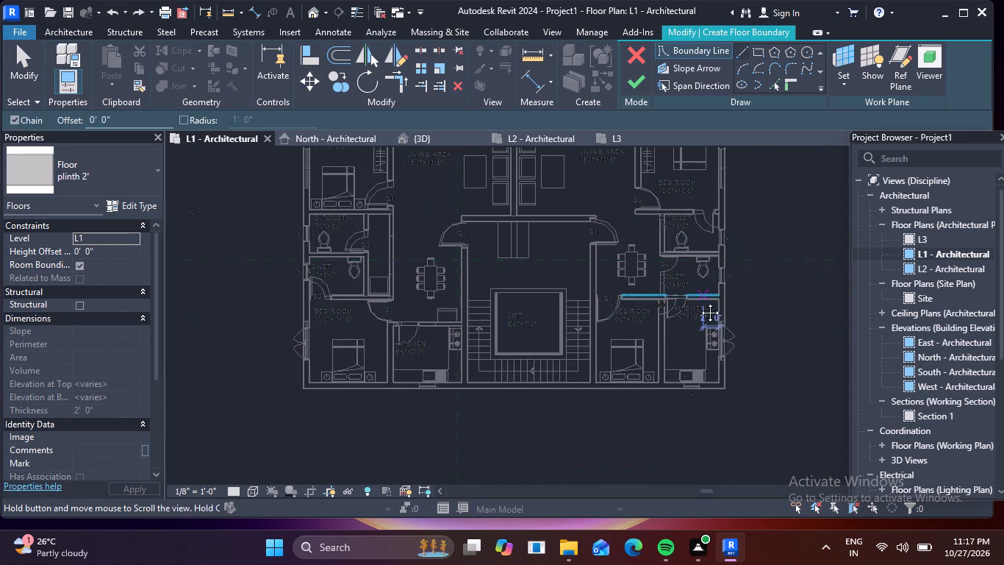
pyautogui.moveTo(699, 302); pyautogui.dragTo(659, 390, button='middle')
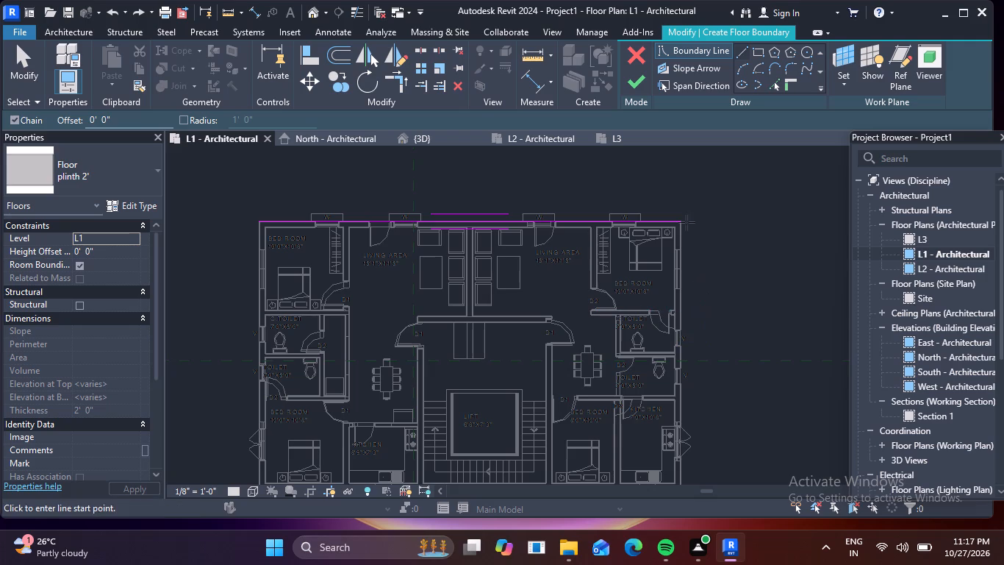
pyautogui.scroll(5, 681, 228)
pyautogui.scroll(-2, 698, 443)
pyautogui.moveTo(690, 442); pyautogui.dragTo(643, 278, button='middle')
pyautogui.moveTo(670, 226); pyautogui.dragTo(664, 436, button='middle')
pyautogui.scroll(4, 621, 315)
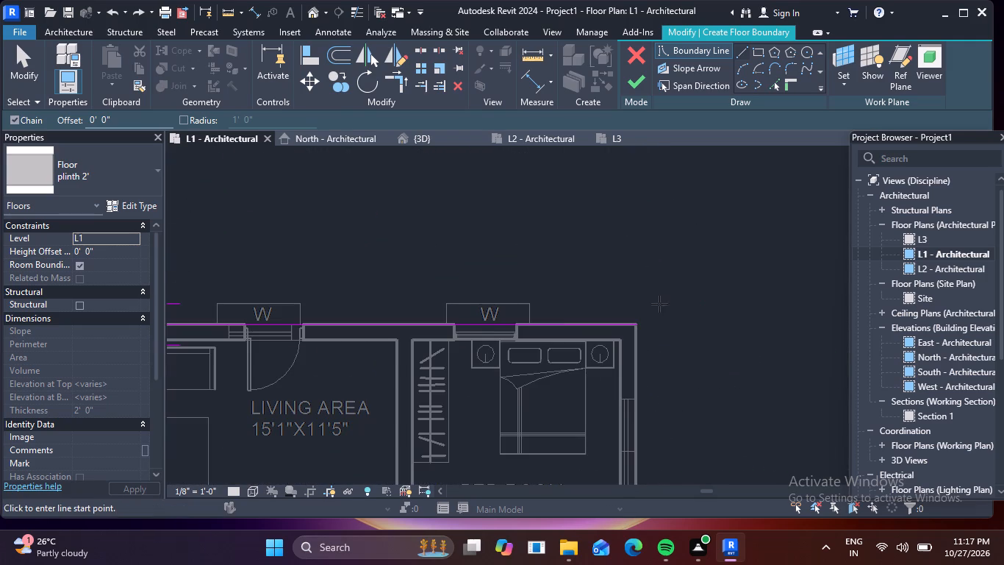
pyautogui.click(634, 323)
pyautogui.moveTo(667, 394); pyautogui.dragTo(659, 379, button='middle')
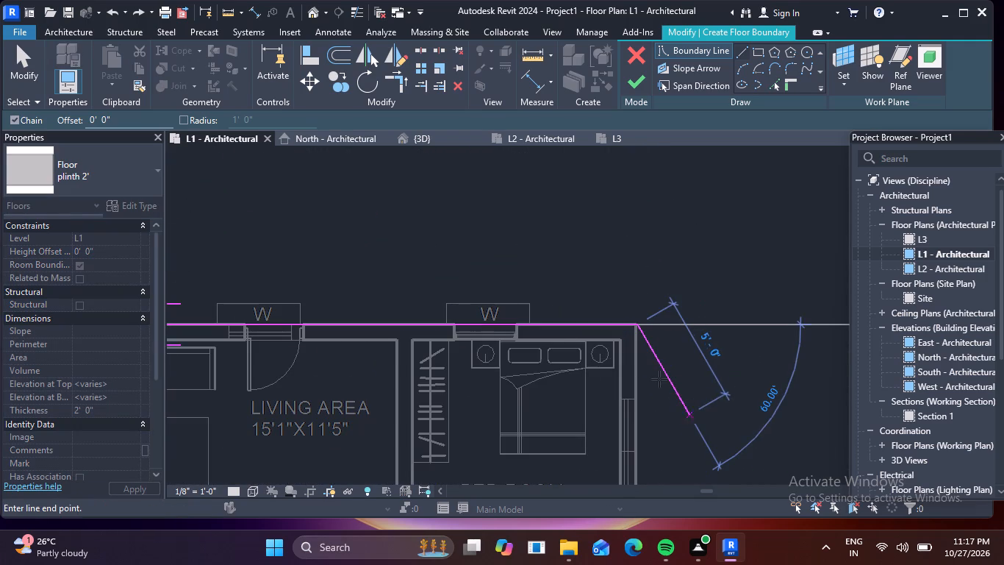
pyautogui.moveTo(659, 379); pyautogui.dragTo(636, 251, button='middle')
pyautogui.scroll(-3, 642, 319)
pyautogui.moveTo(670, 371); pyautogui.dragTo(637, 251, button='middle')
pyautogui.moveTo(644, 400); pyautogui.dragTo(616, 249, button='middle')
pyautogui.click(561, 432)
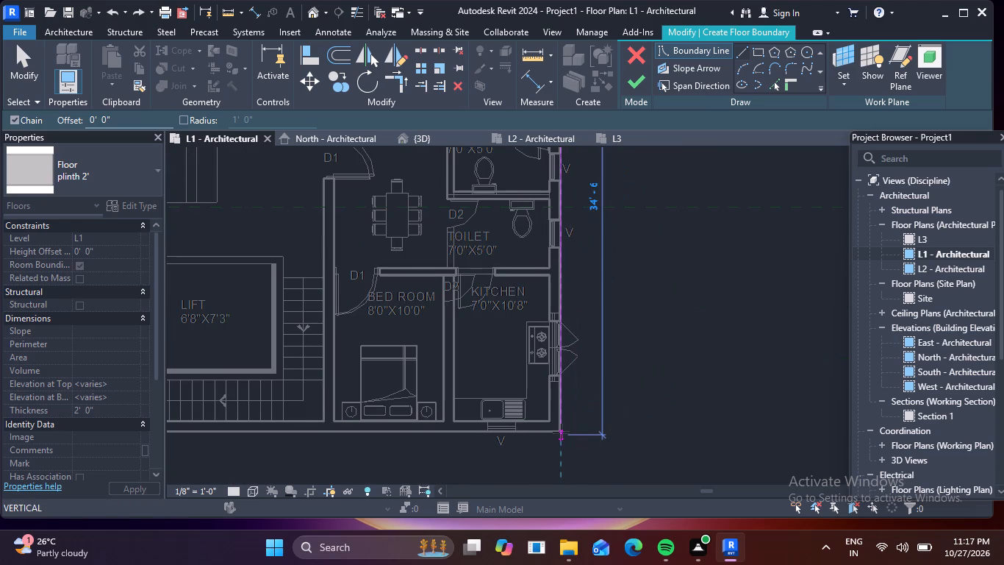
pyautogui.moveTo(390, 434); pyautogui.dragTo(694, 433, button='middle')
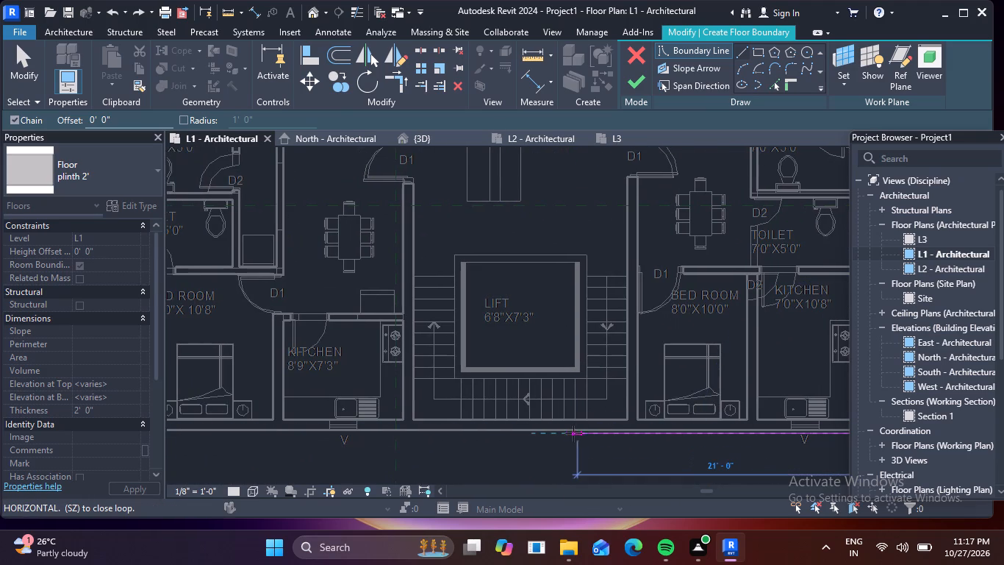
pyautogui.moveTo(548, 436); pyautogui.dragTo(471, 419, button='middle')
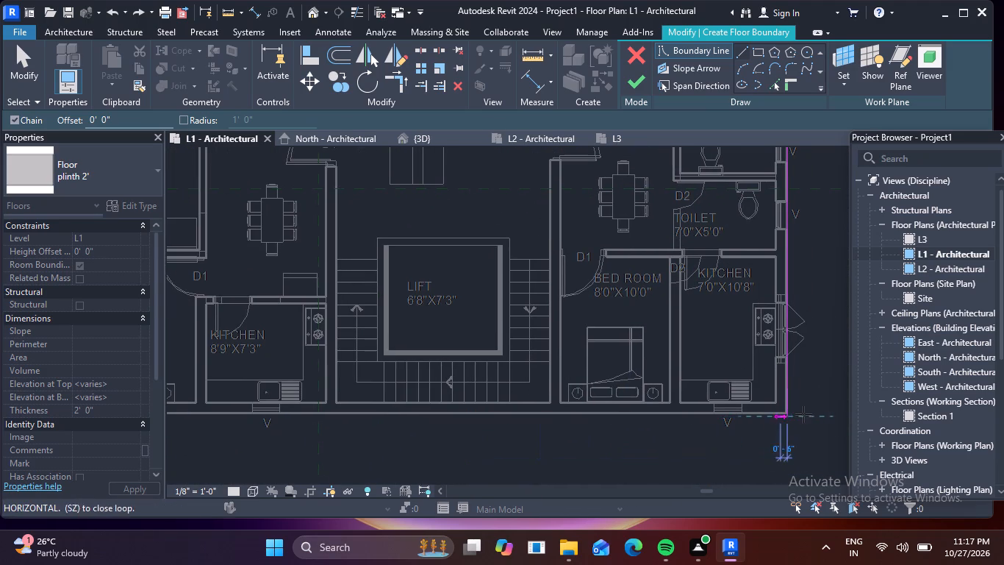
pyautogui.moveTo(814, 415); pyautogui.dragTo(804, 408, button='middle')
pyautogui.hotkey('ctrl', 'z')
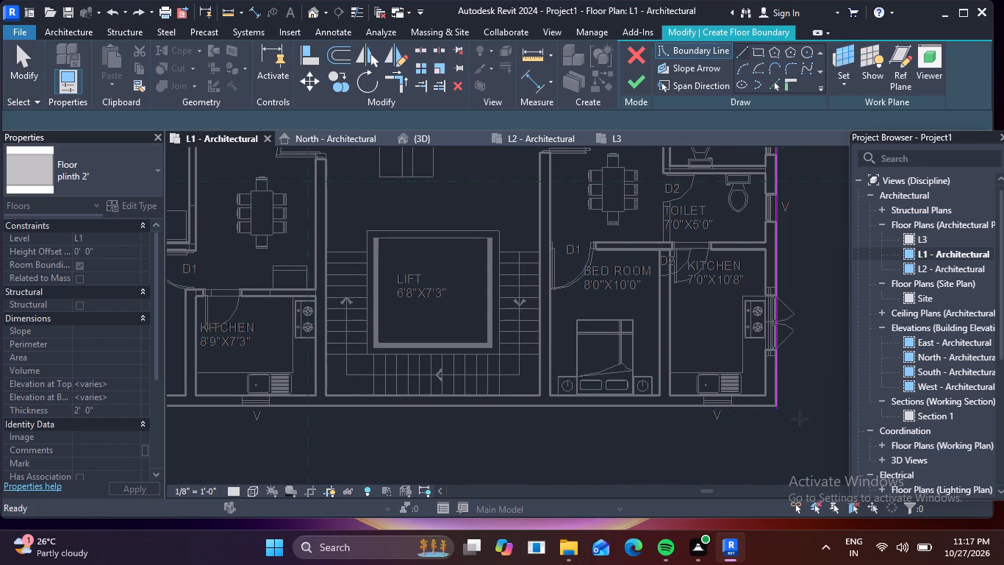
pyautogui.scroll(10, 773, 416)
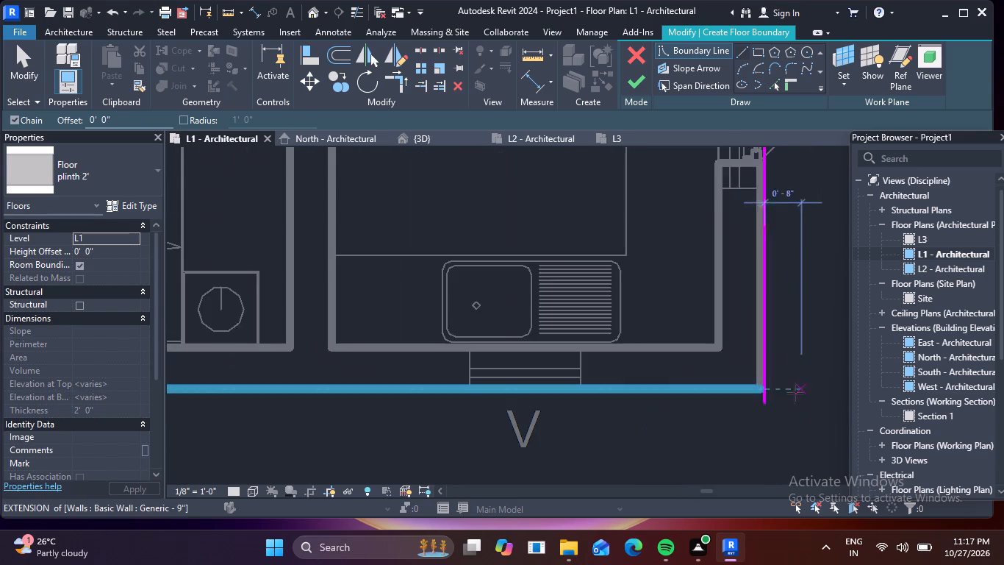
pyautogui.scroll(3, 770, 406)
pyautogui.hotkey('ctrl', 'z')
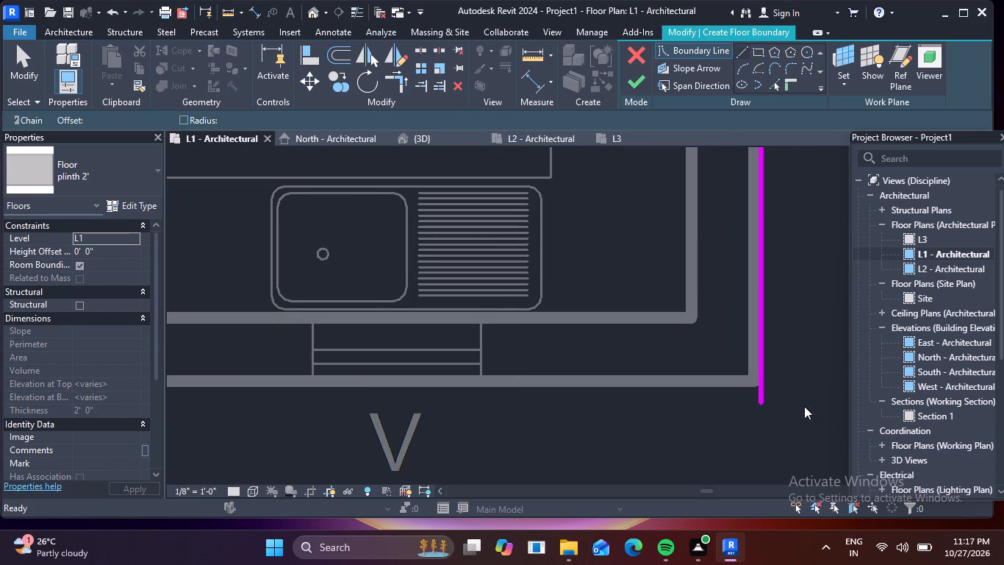
# Sketch the plinth boundary line down the east outer wall face, from the bedroom's outer corner to the kitchen's outer corner.
pyautogui.moveTo(687, 450); pyautogui.dragTo(697, 492, button='middle')
pyautogui.moveTo(673, 316); pyautogui.dragTo(645, 447, button='middle')
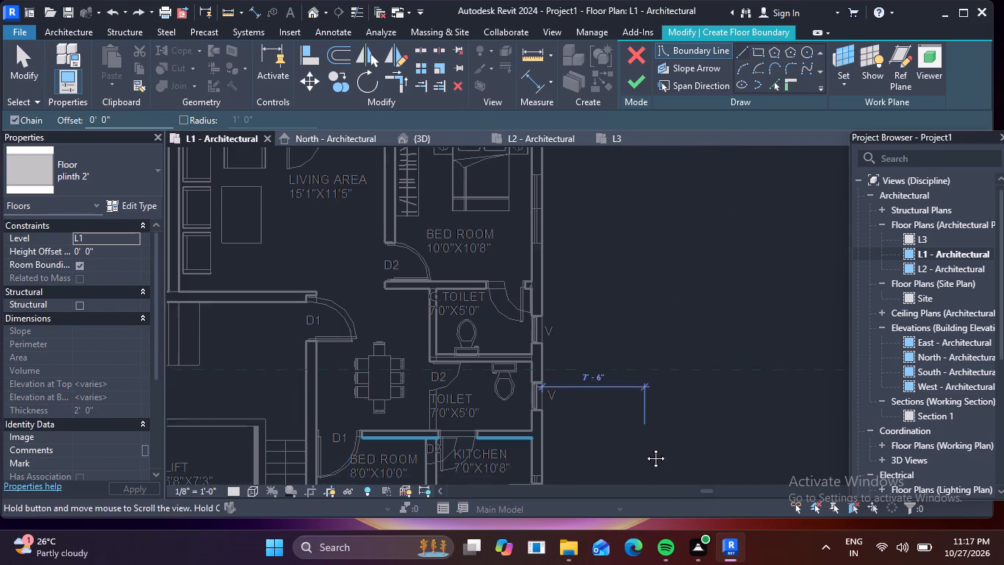
pyautogui.moveTo(645, 447); pyautogui.dragTo(643, 450, button='middle')
pyautogui.moveTo(653, 278); pyautogui.dragTo(649, 409, button='middle')
pyautogui.scroll(4, 537, 266)
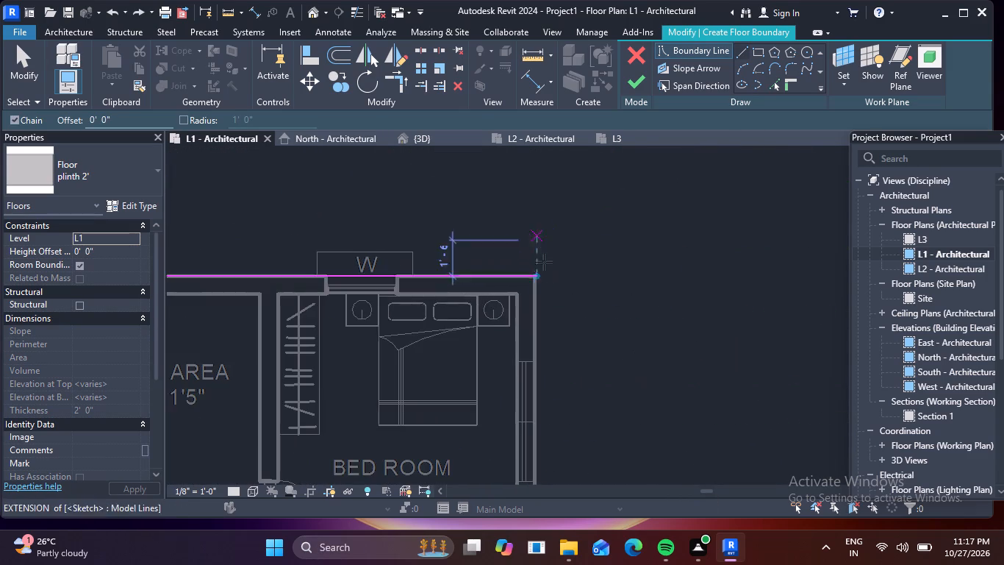
pyautogui.scroll(5, 537, 294)
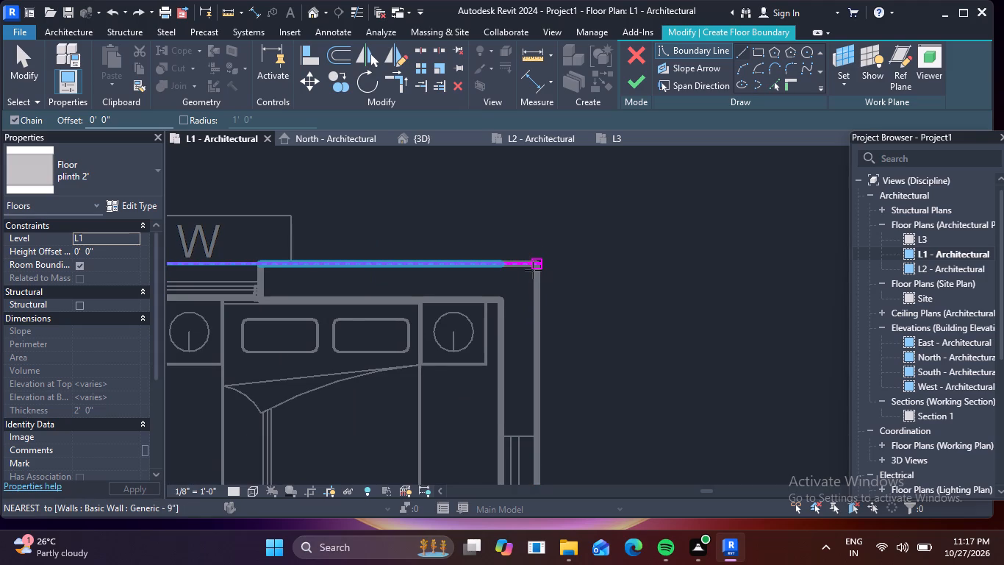
pyautogui.click(533, 270)
pyautogui.scroll(-3, 563, 369)
pyautogui.moveTo(549, 397); pyautogui.dragTo(539, 261, button='middle')
pyautogui.scroll(-3, 543, 292)
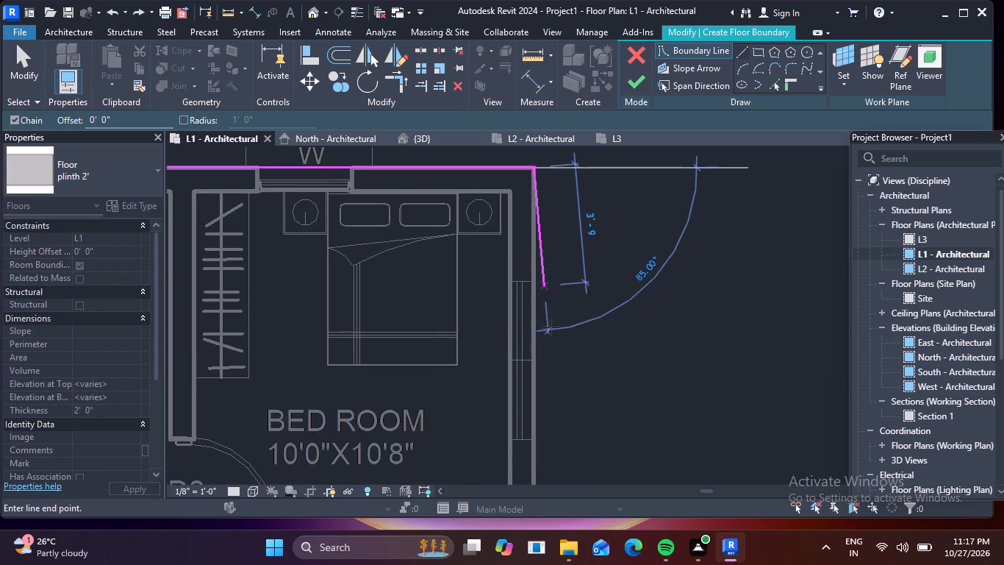
pyautogui.moveTo(568, 367); pyautogui.dragTo(566, 215, button='middle')
pyautogui.moveTo(539, 408); pyautogui.dragTo(537, 257, button='middle')
pyautogui.moveTo(562, 369); pyautogui.dragTo(564, 287, button='middle')
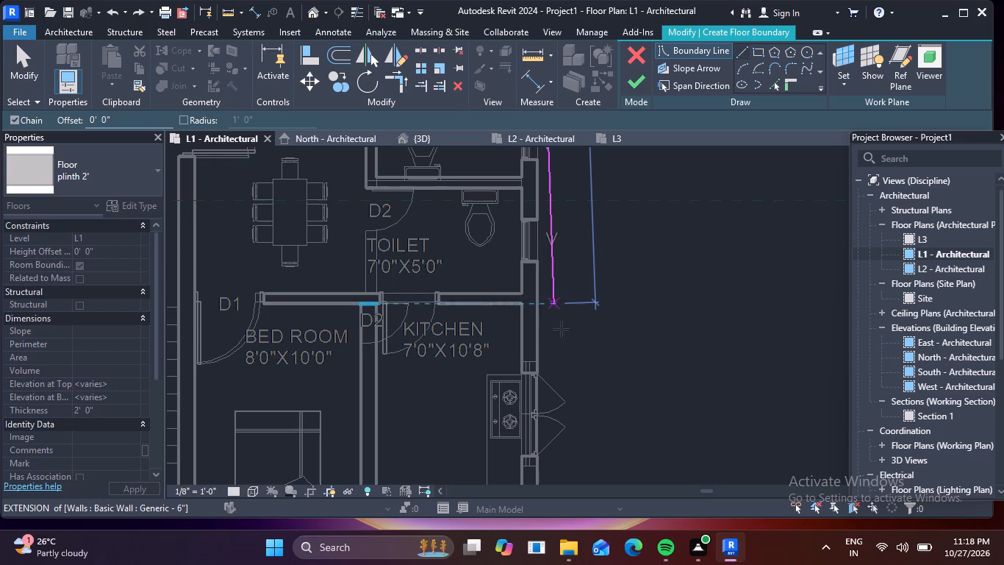
pyautogui.moveTo(602, 455); pyautogui.dragTo(599, 370, button='middle')
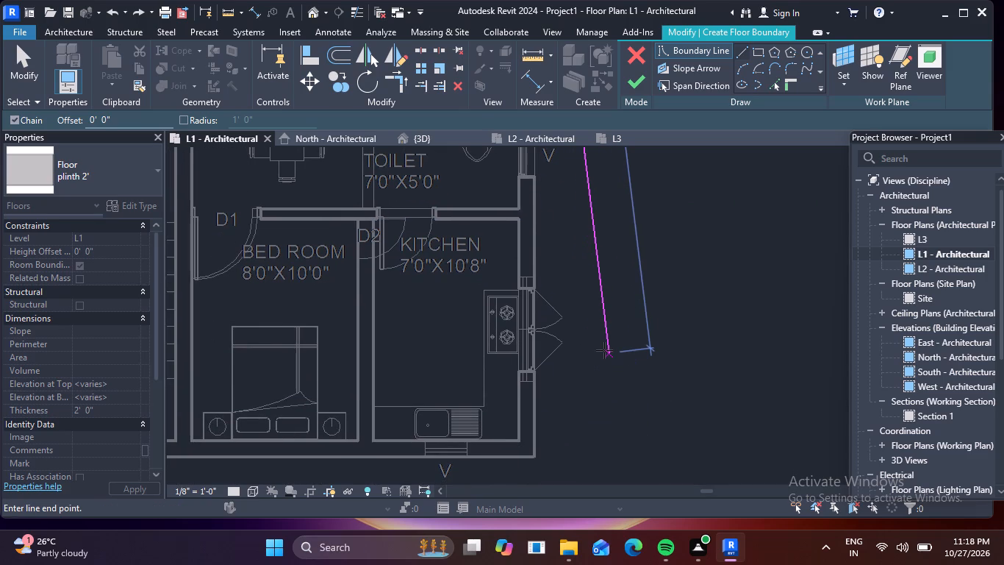
pyautogui.click(535, 457)
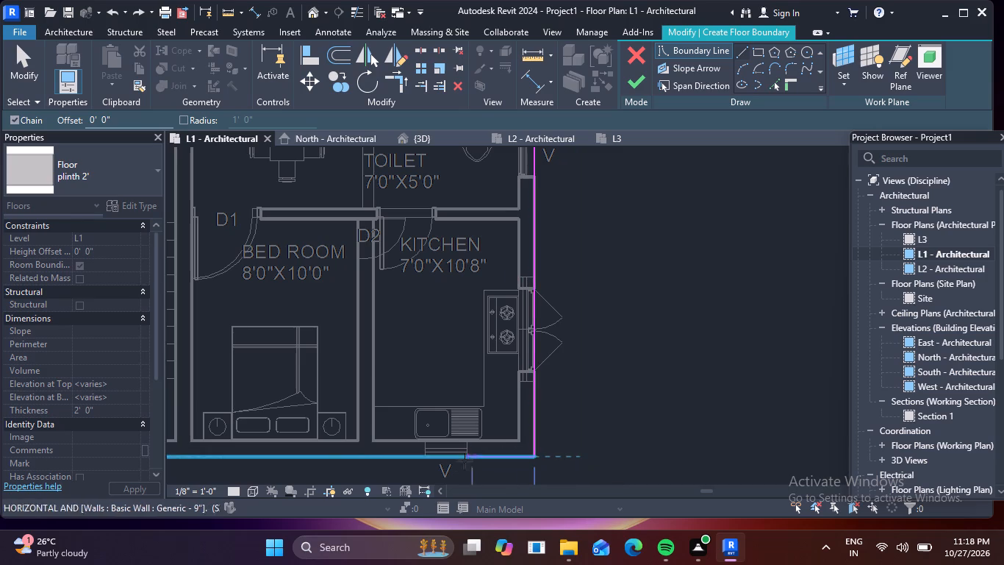
# Close the plinth boundary along the south wall face, about 53'-11" long, and up the west wall face, and finish the floor.
pyautogui.moveTo(362, 450); pyautogui.dragTo(750, 439, button='middle')
pyautogui.scroll(-3, 591, 438)
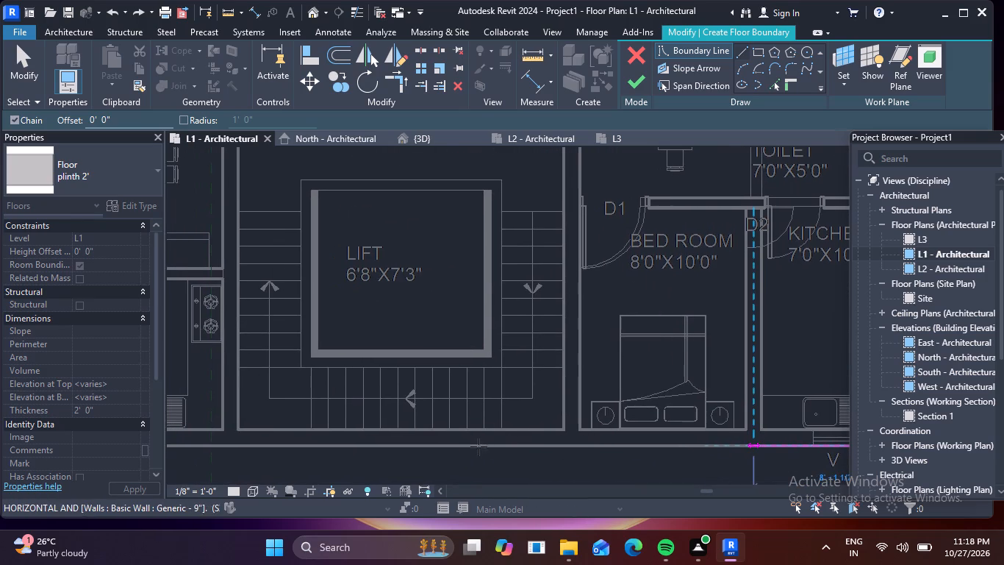
pyautogui.moveTo(460, 444); pyautogui.dragTo(713, 438, button='middle')
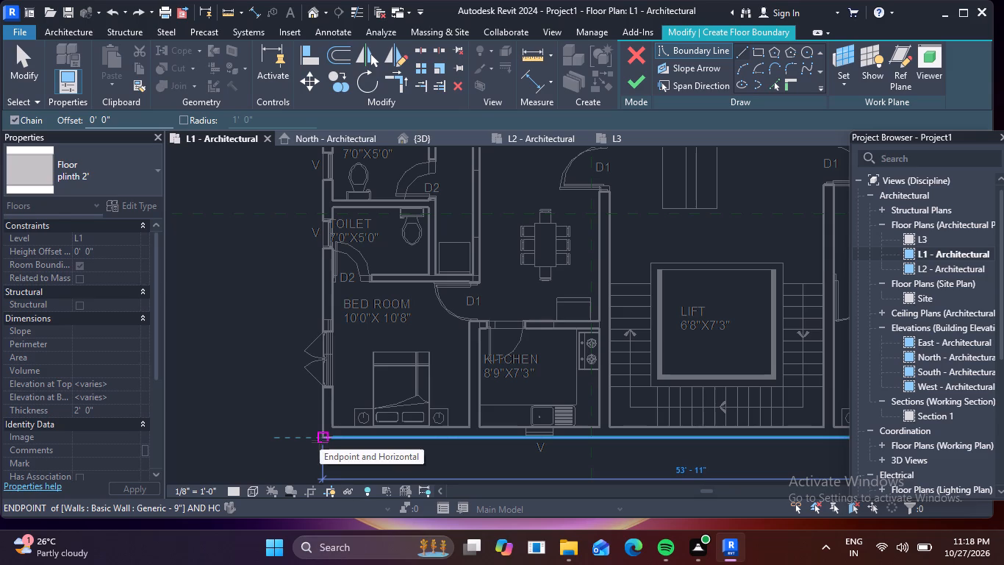
pyautogui.click(320, 442)
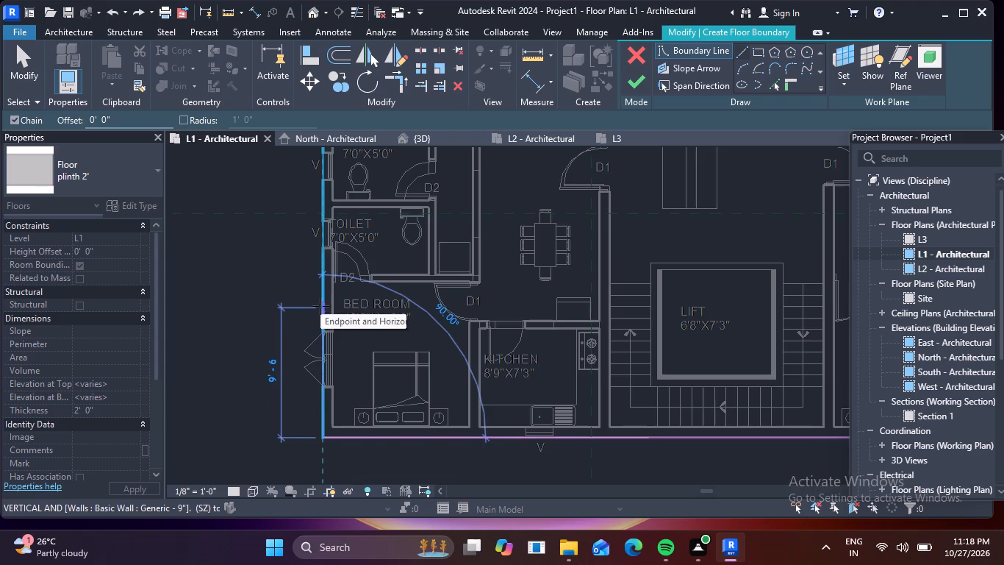
pyautogui.moveTo(320, 306); pyautogui.dragTo(310, 448, button='middle')
pyautogui.moveTo(293, 287); pyautogui.dragTo(321, 508, button='middle')
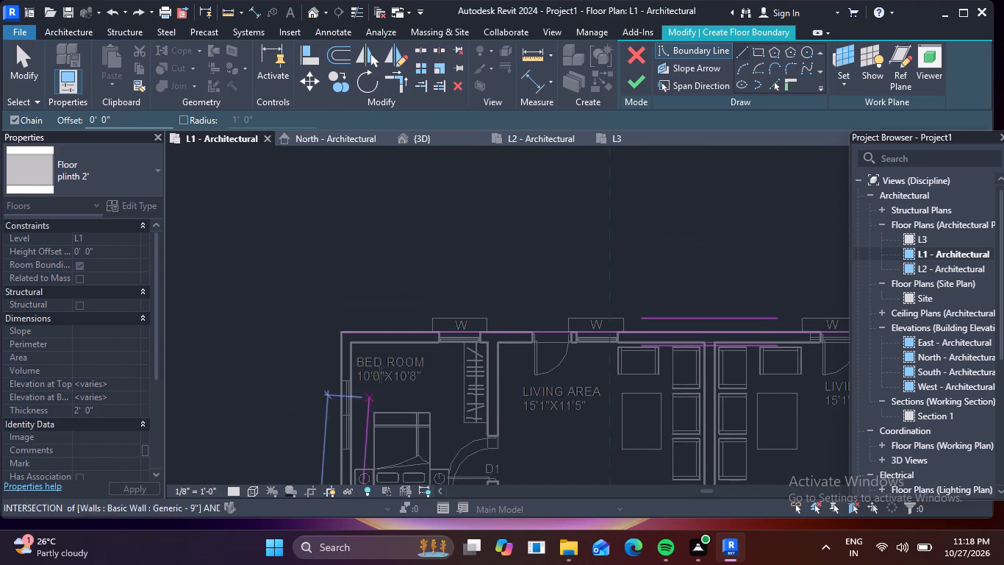
pyautogui.scroll(4, 379, 331)
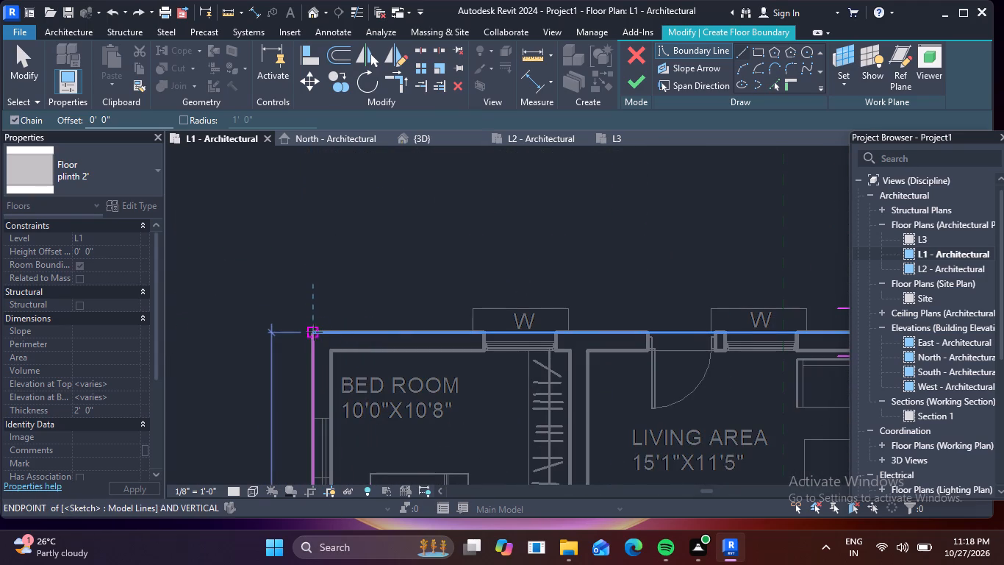
pyautogui.click(313, 334)
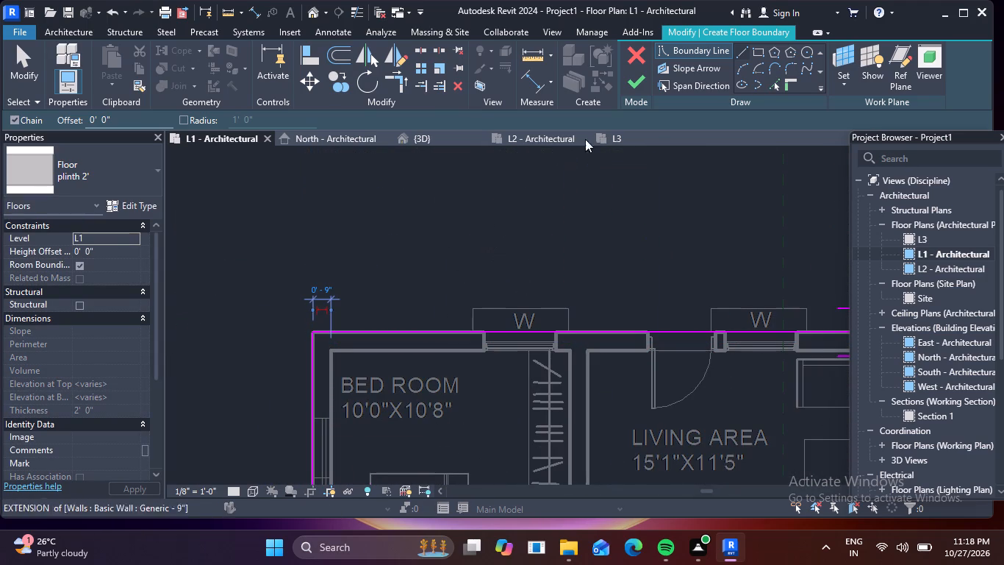
pyautogui.click(638, 78)
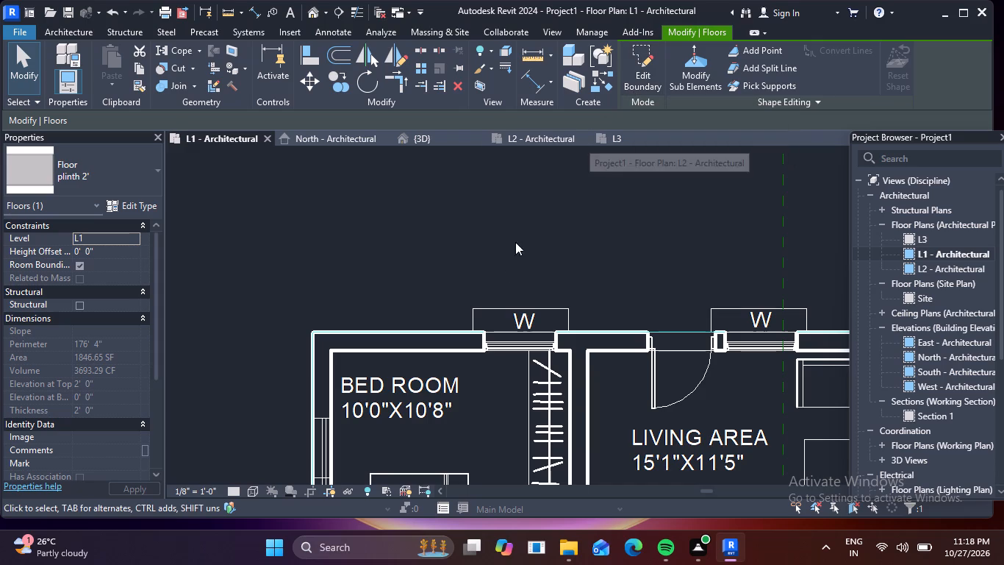
# Open the default 3D view to check the new plinth floor beneath the entrance-side wall.
pyautogui.scroll(-2, 493, 263)
pyautogui.moveTo(493, 263); pyautogui.dragTo(369, 143, button='middle')
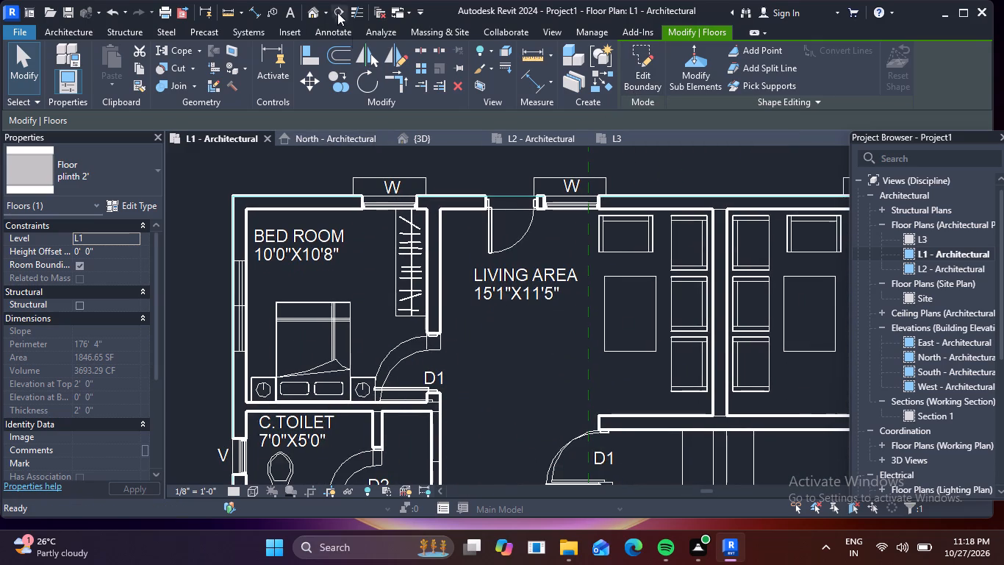
pyautogui.click(309, 9)
pyautogui.scroll(4, 531, 351)
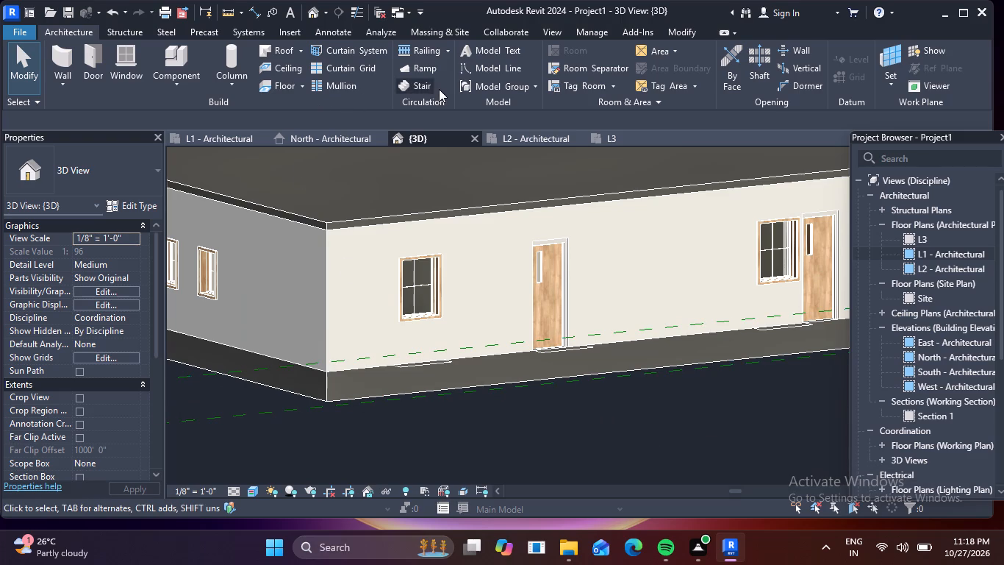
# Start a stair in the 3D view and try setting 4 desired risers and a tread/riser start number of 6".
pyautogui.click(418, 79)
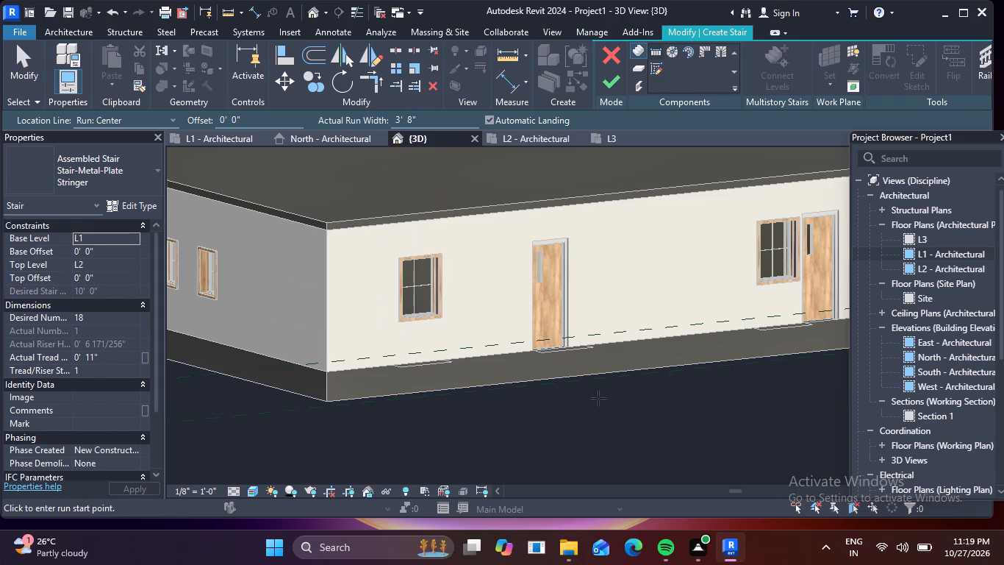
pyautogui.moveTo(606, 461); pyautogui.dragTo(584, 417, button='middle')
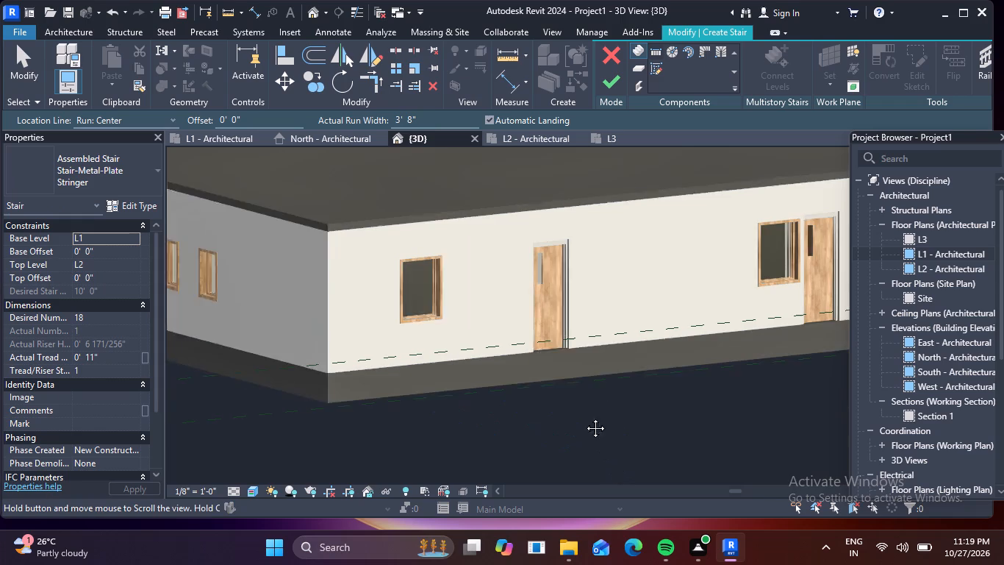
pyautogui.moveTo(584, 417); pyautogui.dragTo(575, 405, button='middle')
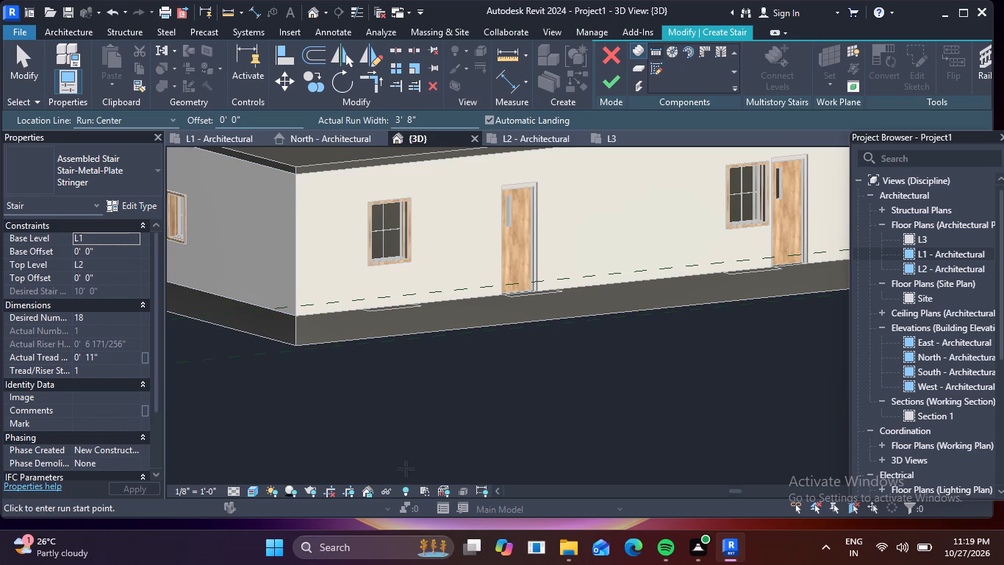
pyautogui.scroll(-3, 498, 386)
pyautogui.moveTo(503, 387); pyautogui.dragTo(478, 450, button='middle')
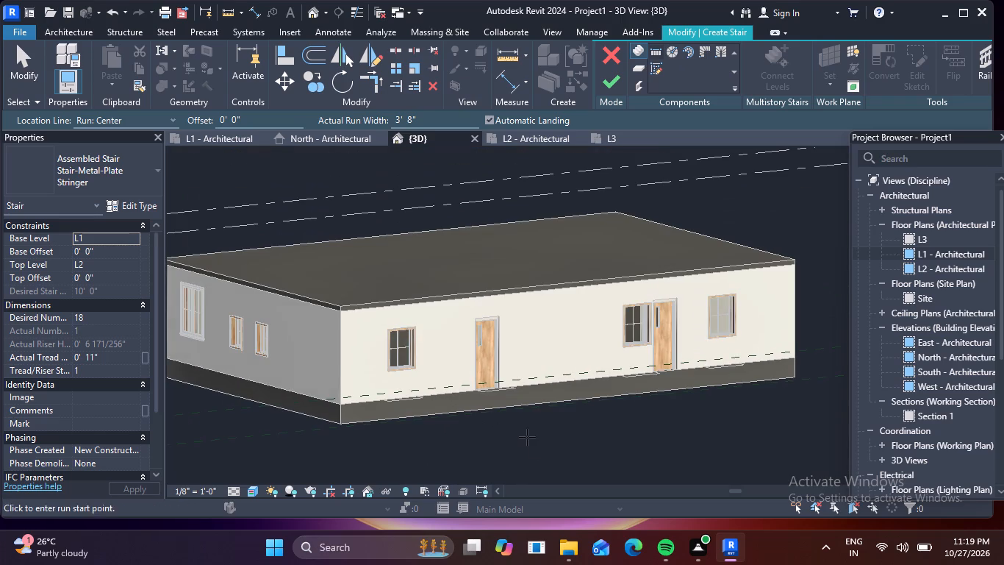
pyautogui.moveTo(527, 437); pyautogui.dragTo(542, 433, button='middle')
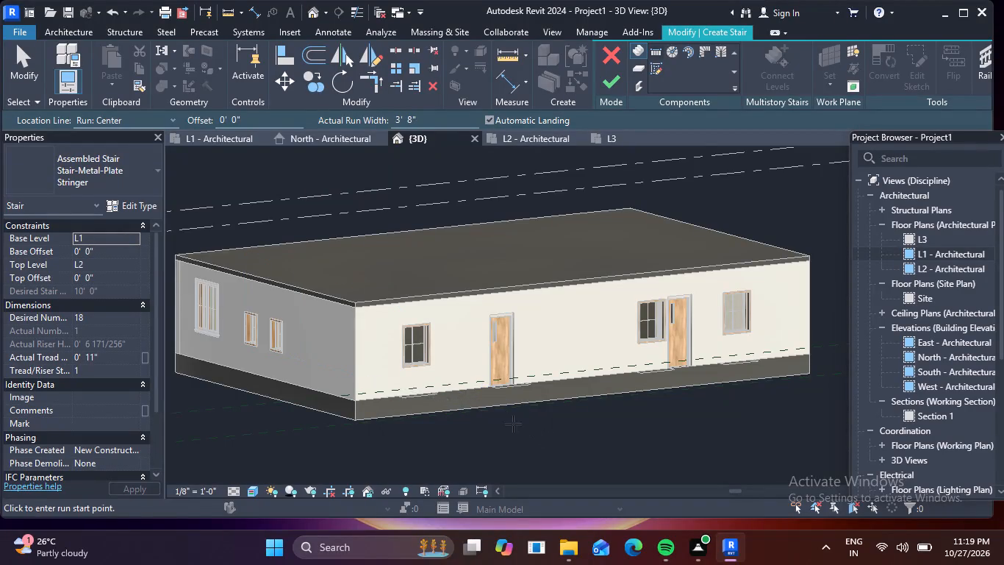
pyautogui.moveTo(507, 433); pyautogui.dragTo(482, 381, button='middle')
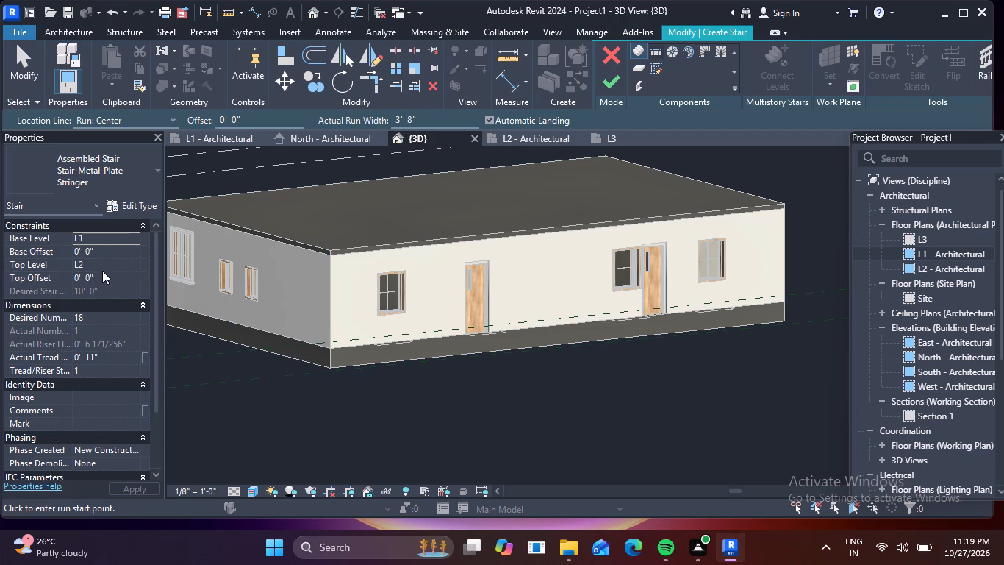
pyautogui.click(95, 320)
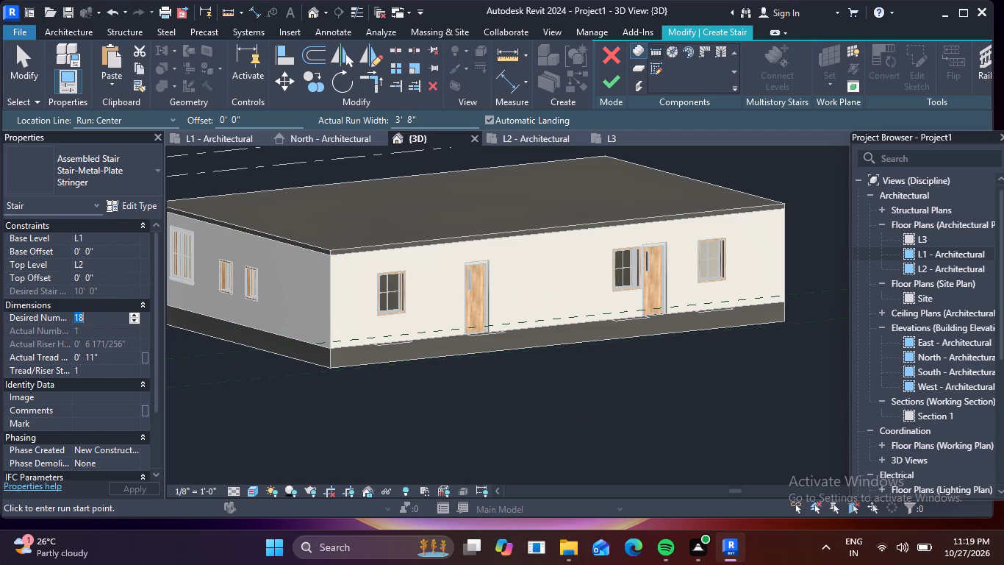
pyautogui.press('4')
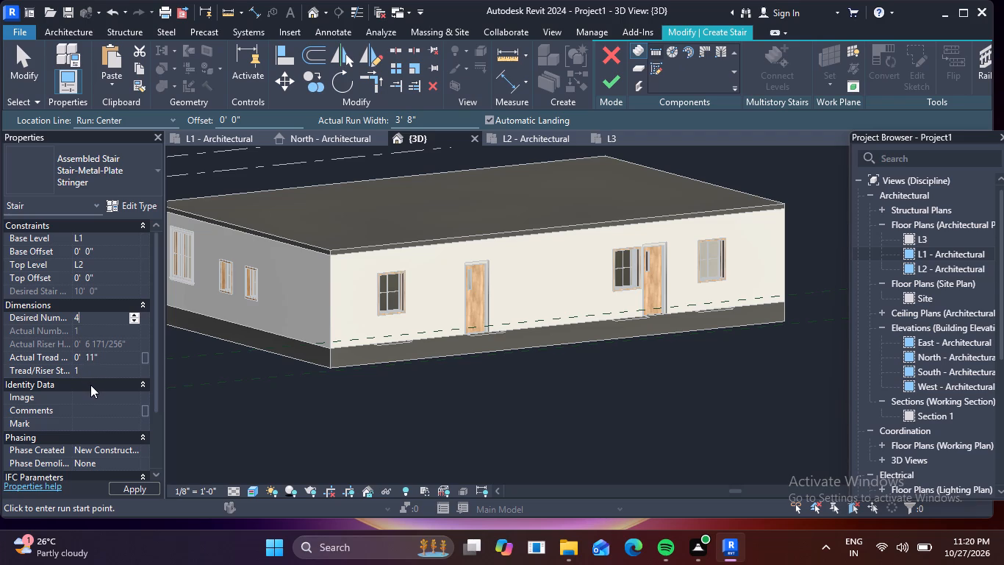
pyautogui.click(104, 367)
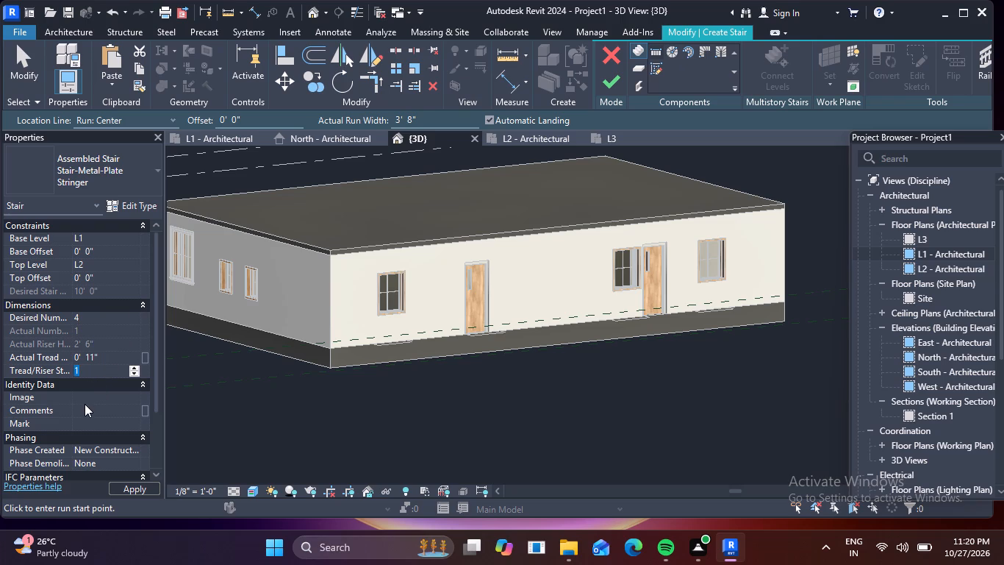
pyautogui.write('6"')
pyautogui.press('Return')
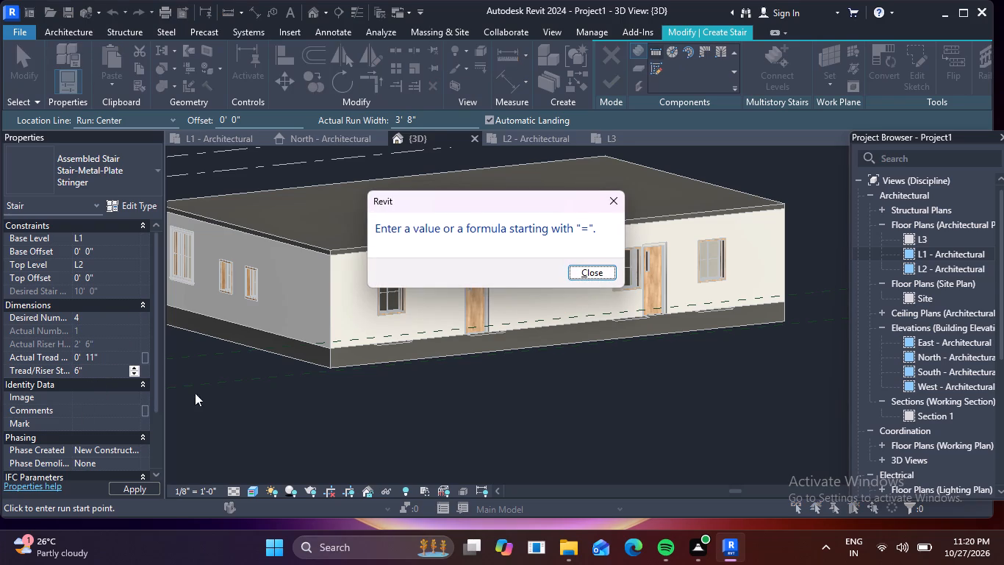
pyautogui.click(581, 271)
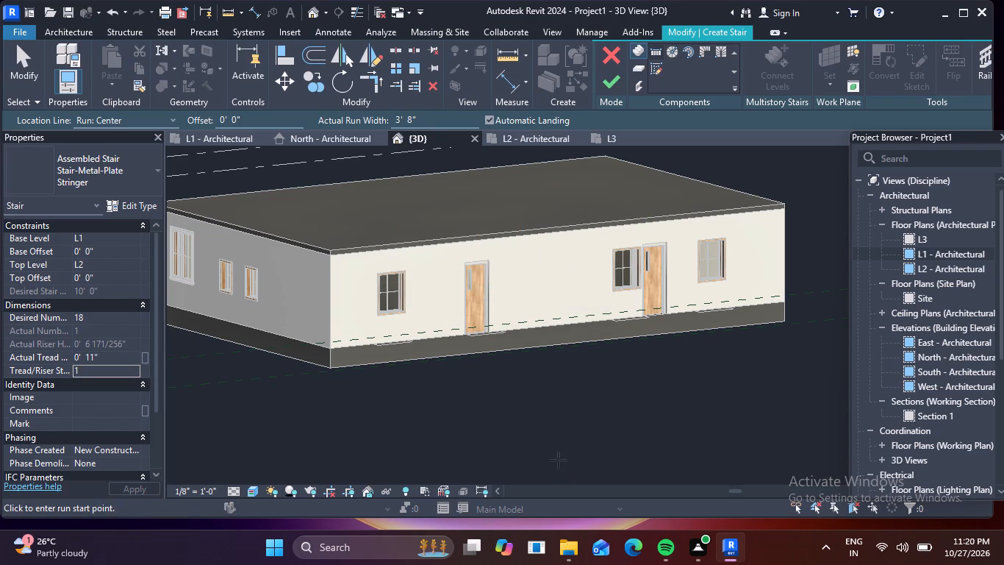
# Open the L1 - Architectural floor plan and try to draw the stair run outside the living area's entrance door.
pyautogui.doubleClick(912, 255)
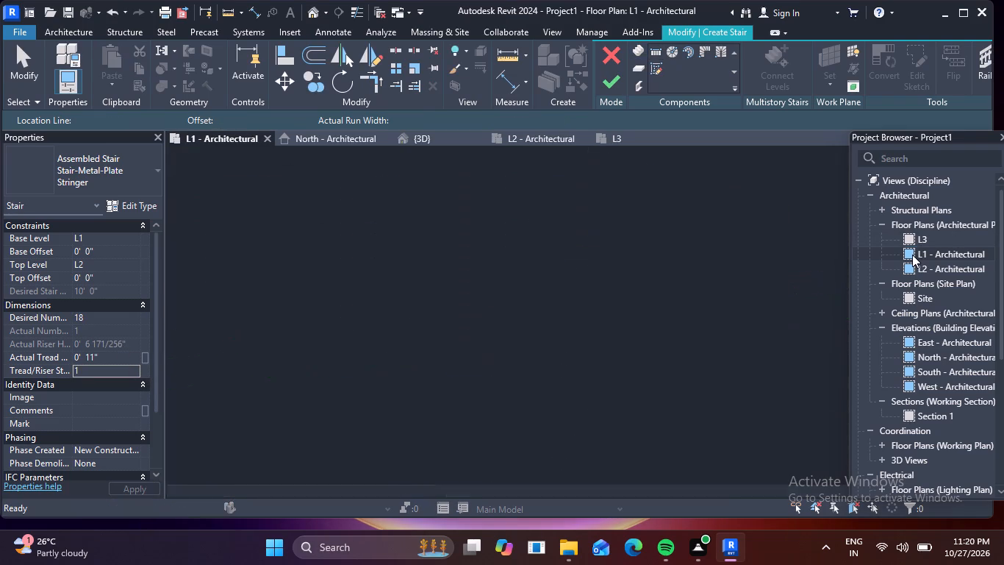
pyautogui.scroll(-4, 565, 355)
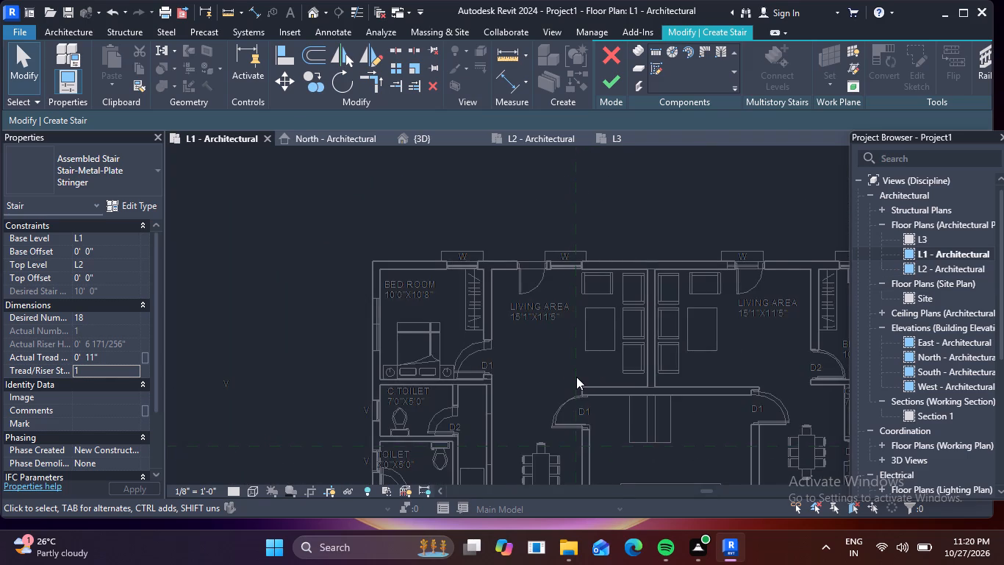
pyautogui.scroll(-1, 576, 377)
pyautogui.moveTo(612, 361); pyautogui.dragTo(506, 324, button='middle')
pyautogui.moveTo(498, 322); pyautogui.dragTo(522, 383, button='middle')
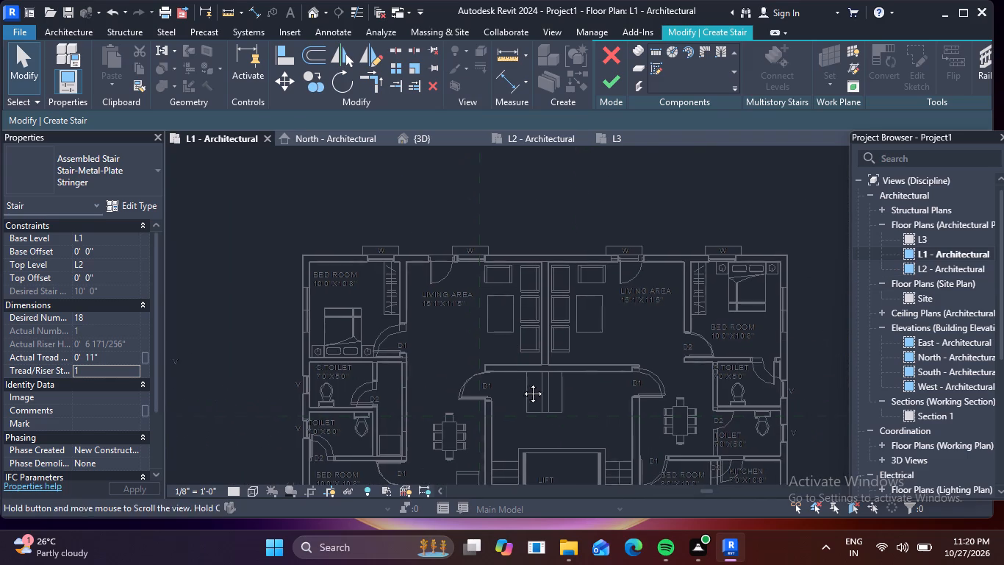
pyautogui.moveTo(522, 383); pyautogui.dragTo(521, 421, button='middle')
pyautogui.scroll(4, 417, 297)
pyautogui.moveTo(466, 238); pyautogui.dragTo(459, 282)
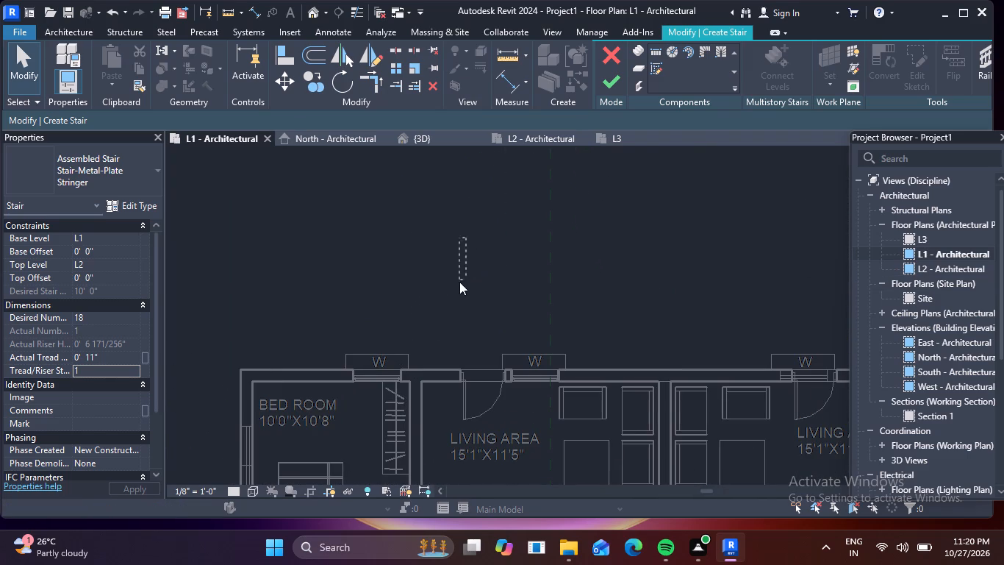
pyautogui.moveTo(459, 282); pyautogui.dragTo(501, 323)
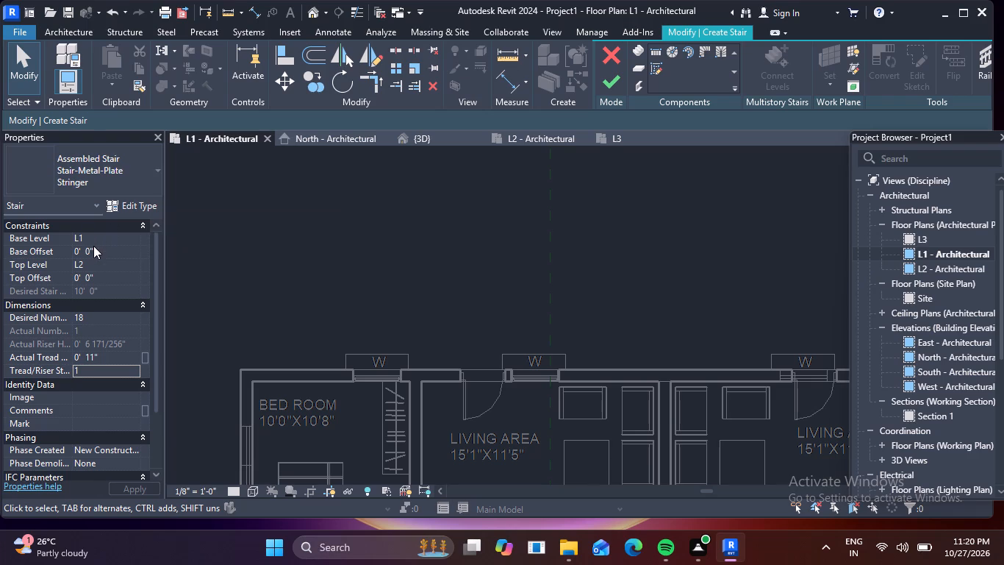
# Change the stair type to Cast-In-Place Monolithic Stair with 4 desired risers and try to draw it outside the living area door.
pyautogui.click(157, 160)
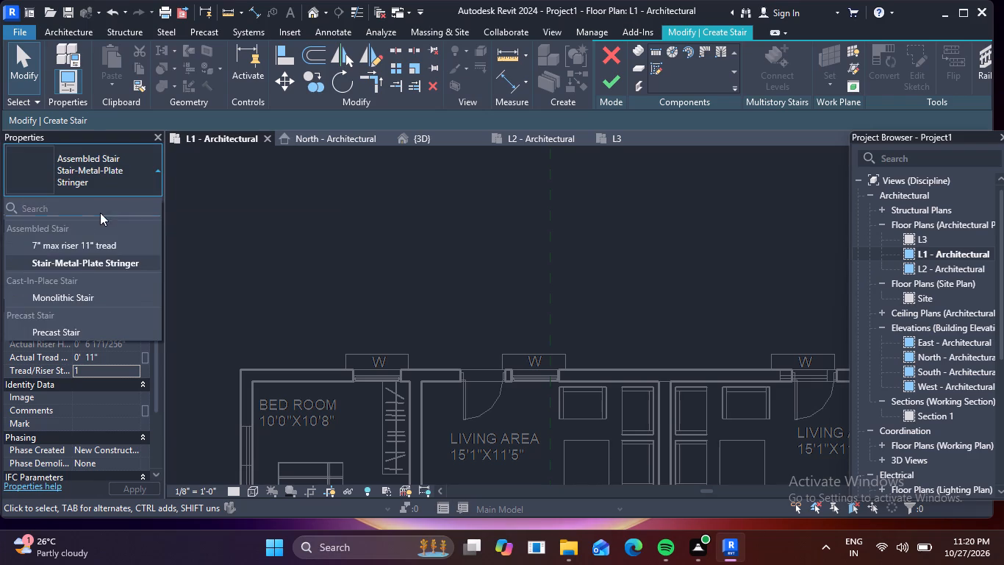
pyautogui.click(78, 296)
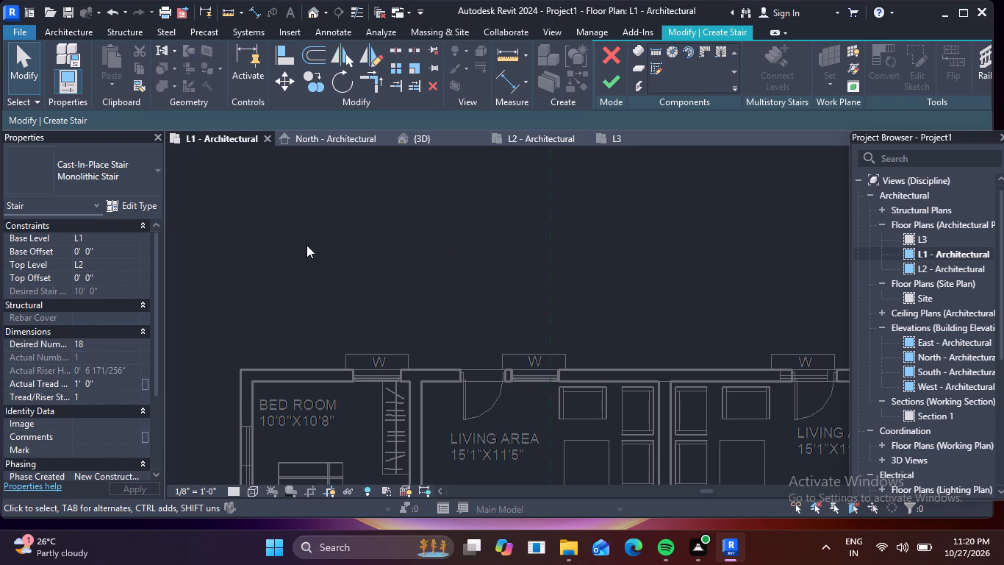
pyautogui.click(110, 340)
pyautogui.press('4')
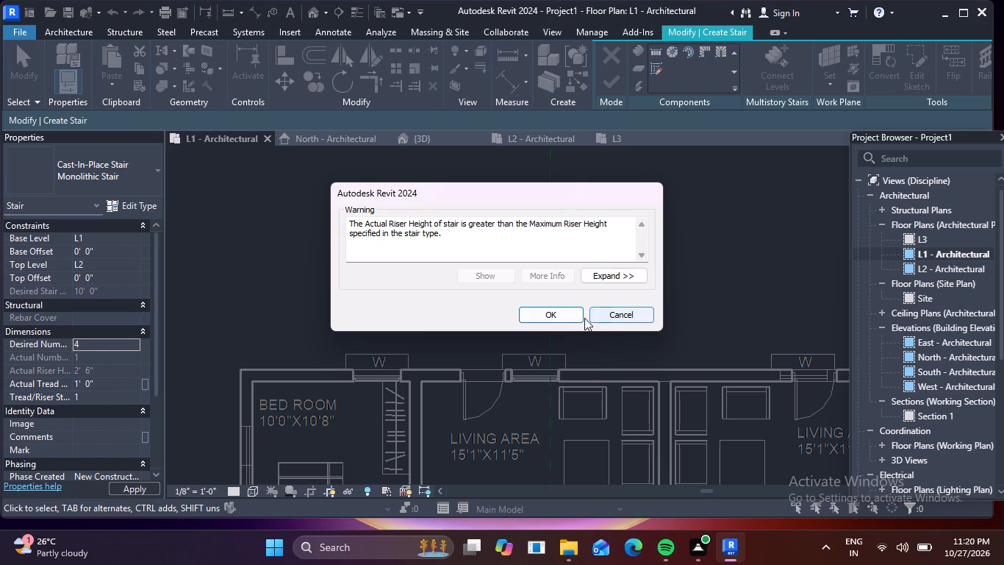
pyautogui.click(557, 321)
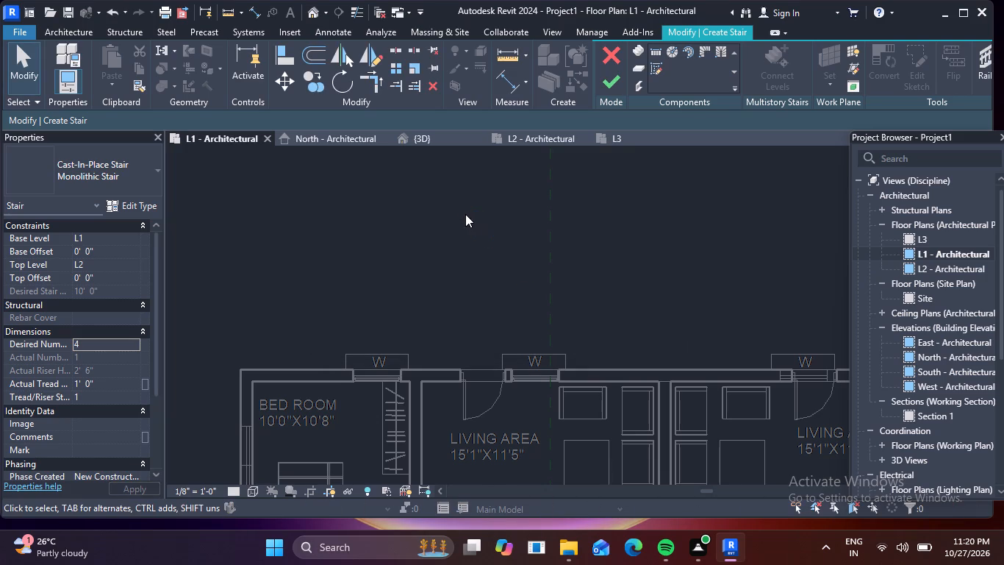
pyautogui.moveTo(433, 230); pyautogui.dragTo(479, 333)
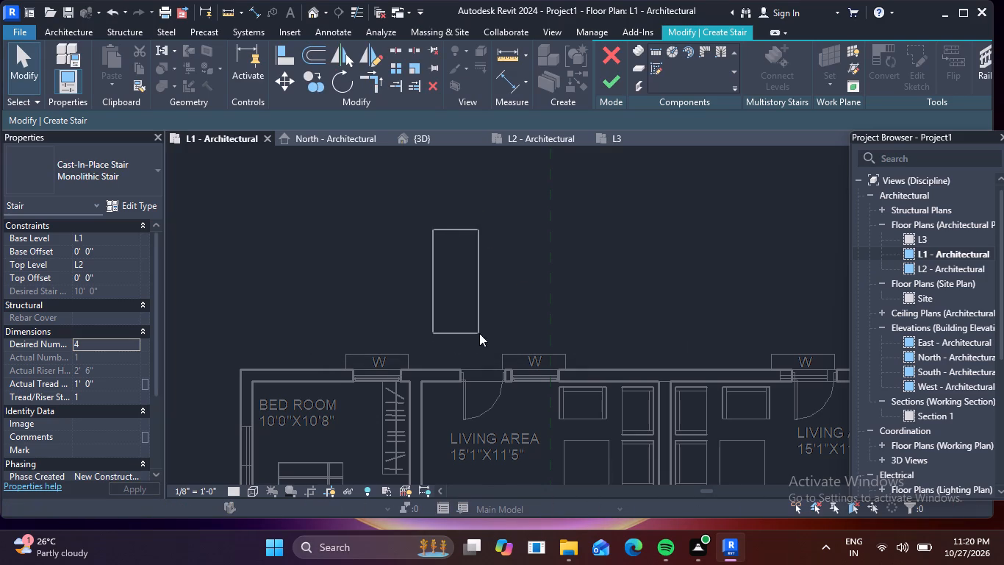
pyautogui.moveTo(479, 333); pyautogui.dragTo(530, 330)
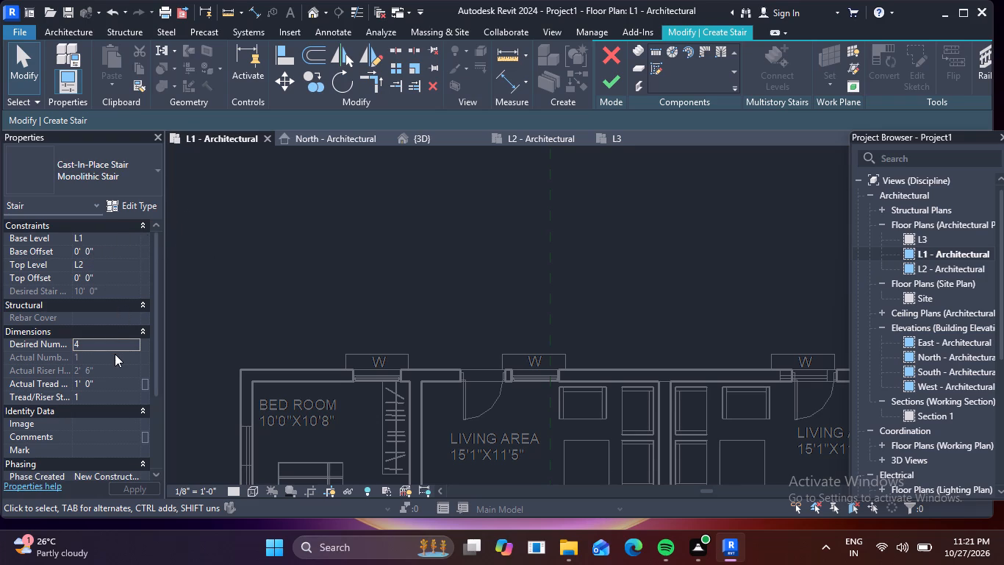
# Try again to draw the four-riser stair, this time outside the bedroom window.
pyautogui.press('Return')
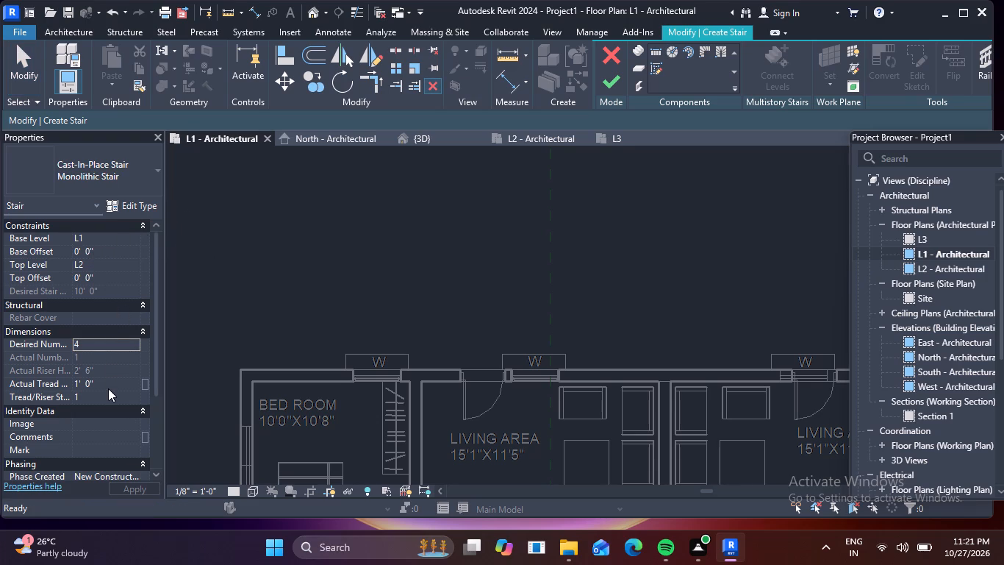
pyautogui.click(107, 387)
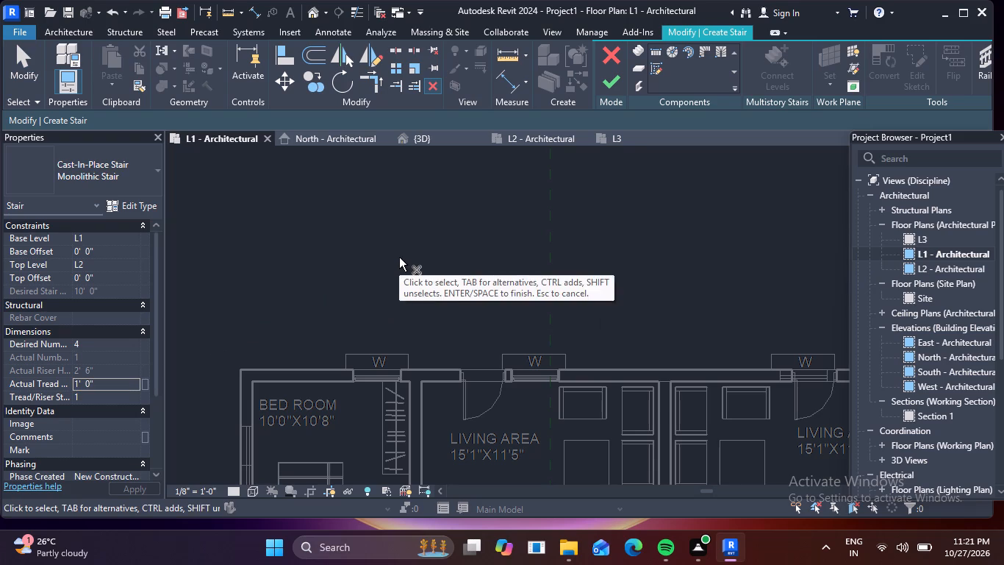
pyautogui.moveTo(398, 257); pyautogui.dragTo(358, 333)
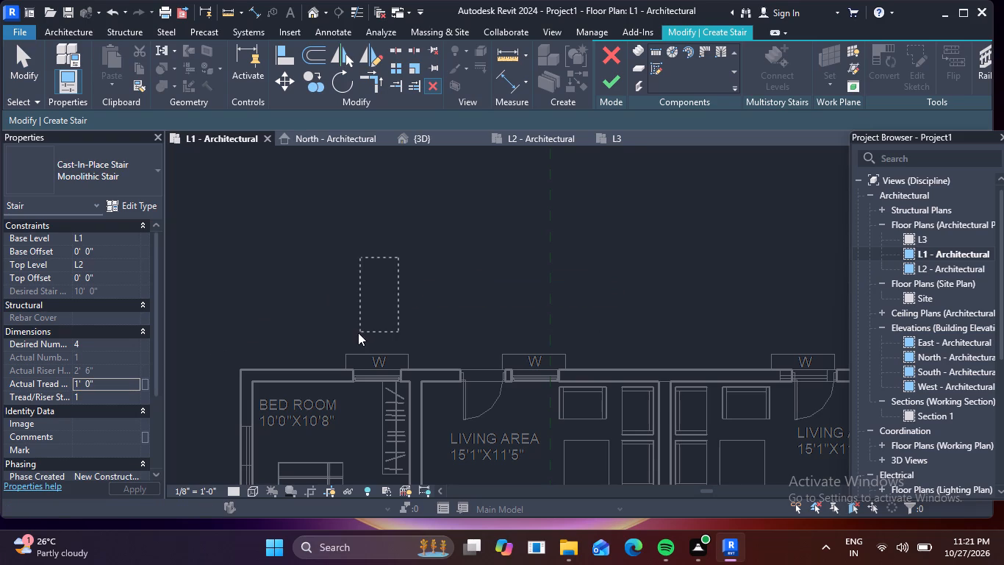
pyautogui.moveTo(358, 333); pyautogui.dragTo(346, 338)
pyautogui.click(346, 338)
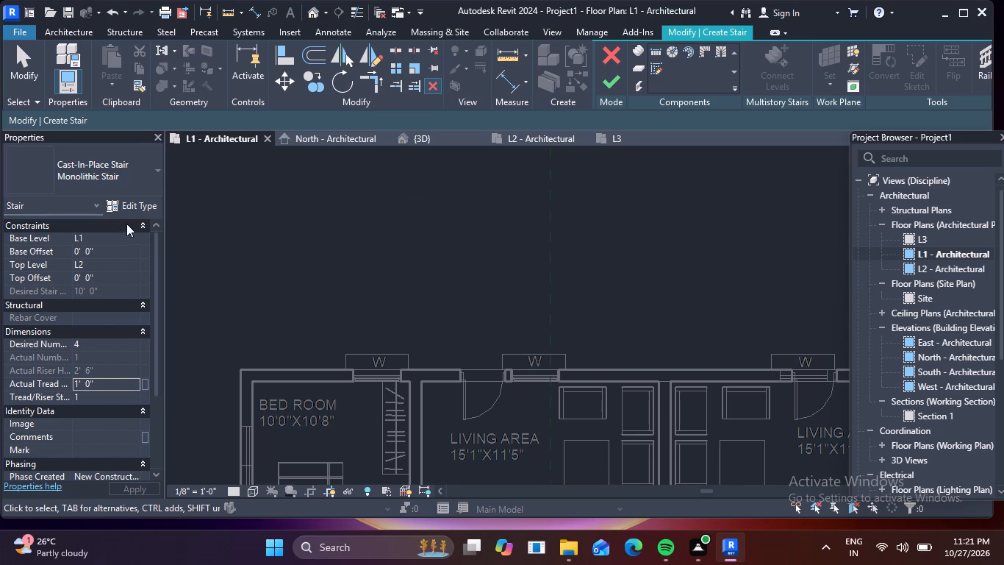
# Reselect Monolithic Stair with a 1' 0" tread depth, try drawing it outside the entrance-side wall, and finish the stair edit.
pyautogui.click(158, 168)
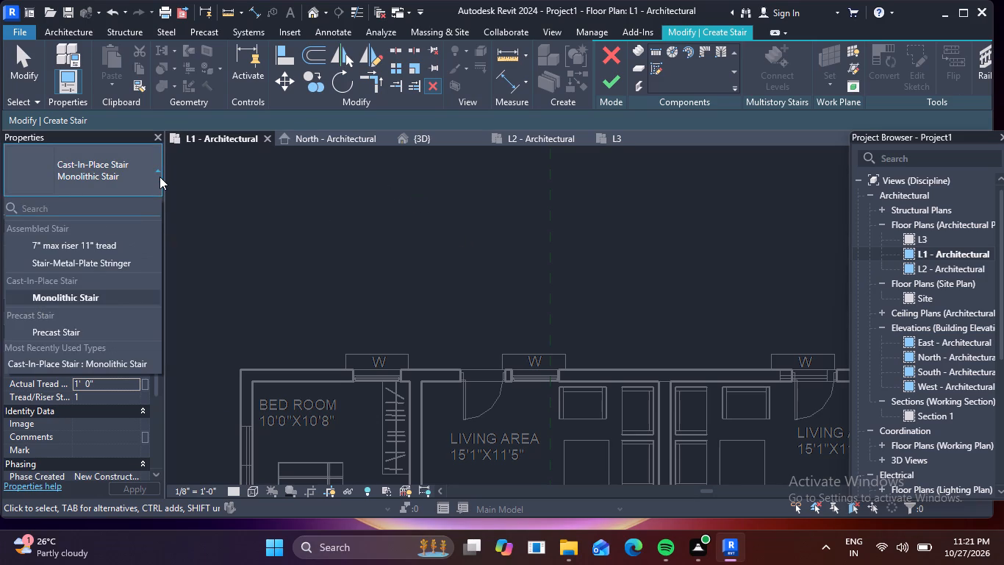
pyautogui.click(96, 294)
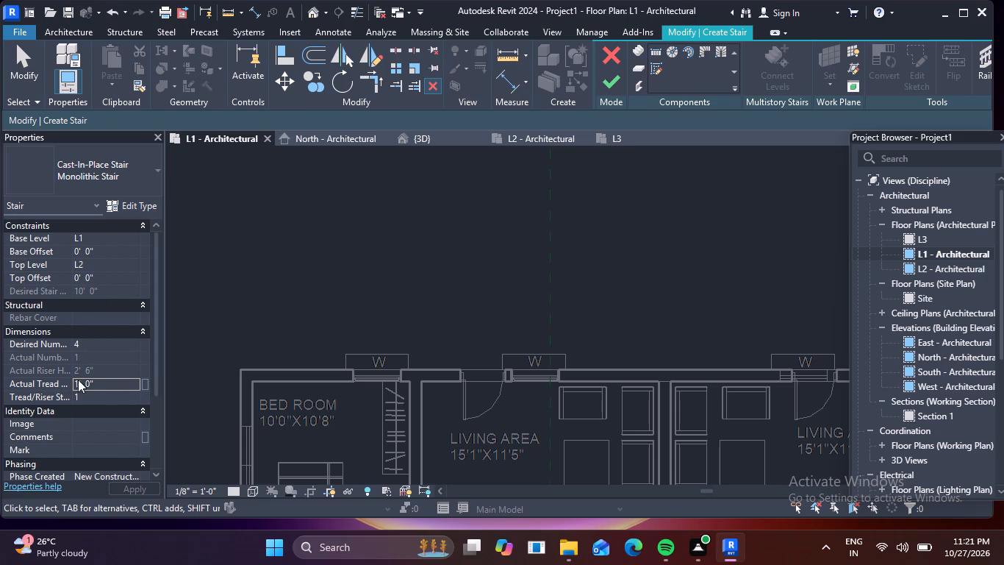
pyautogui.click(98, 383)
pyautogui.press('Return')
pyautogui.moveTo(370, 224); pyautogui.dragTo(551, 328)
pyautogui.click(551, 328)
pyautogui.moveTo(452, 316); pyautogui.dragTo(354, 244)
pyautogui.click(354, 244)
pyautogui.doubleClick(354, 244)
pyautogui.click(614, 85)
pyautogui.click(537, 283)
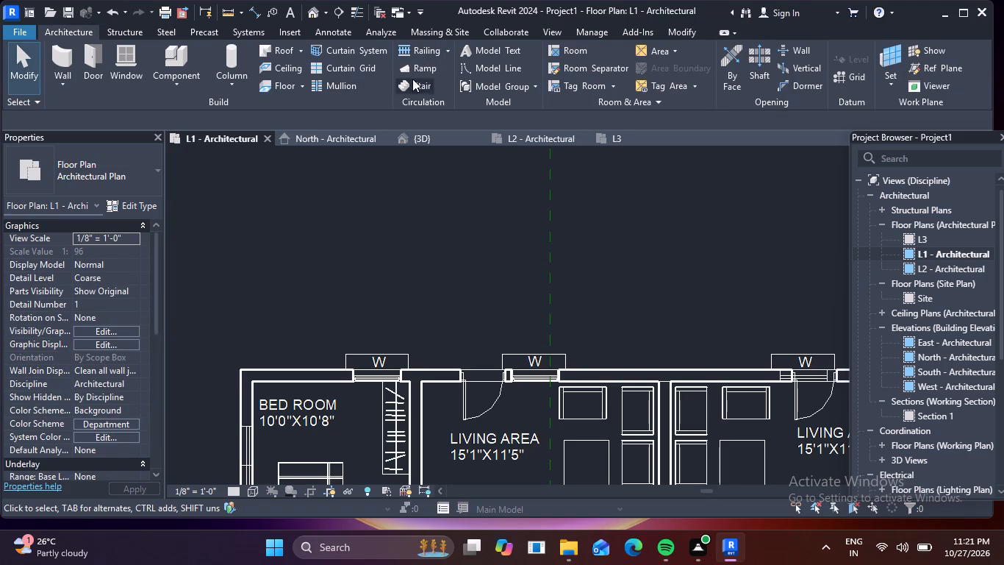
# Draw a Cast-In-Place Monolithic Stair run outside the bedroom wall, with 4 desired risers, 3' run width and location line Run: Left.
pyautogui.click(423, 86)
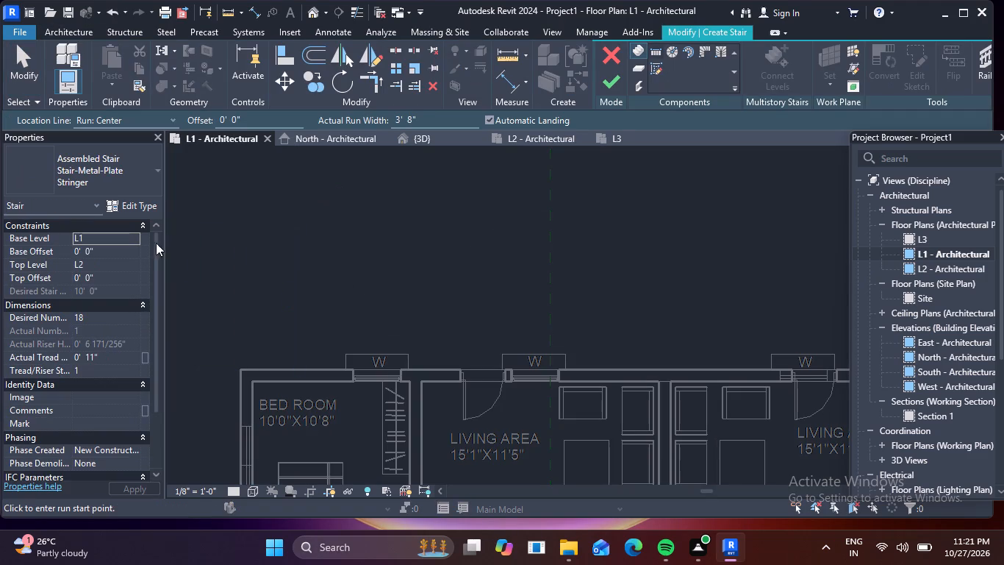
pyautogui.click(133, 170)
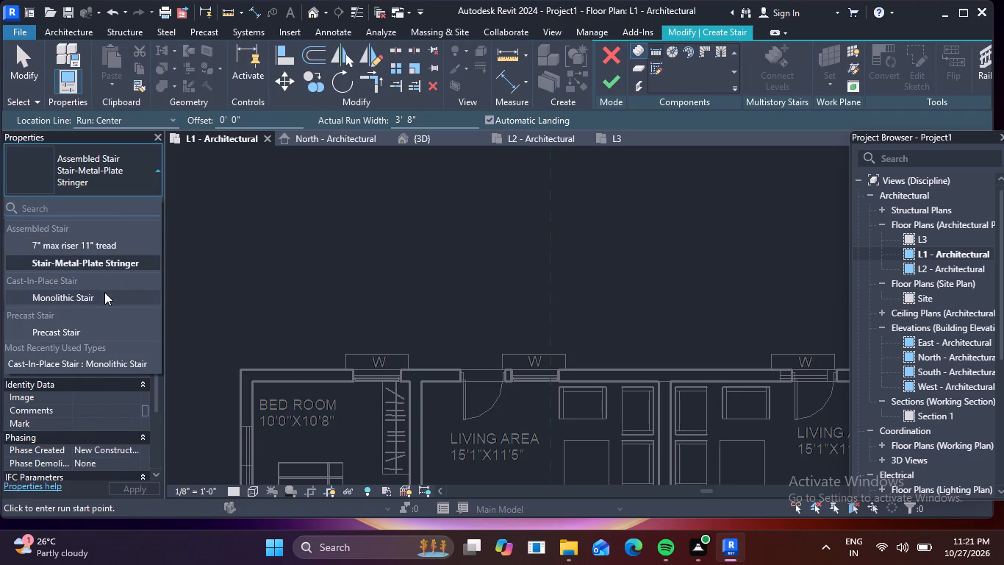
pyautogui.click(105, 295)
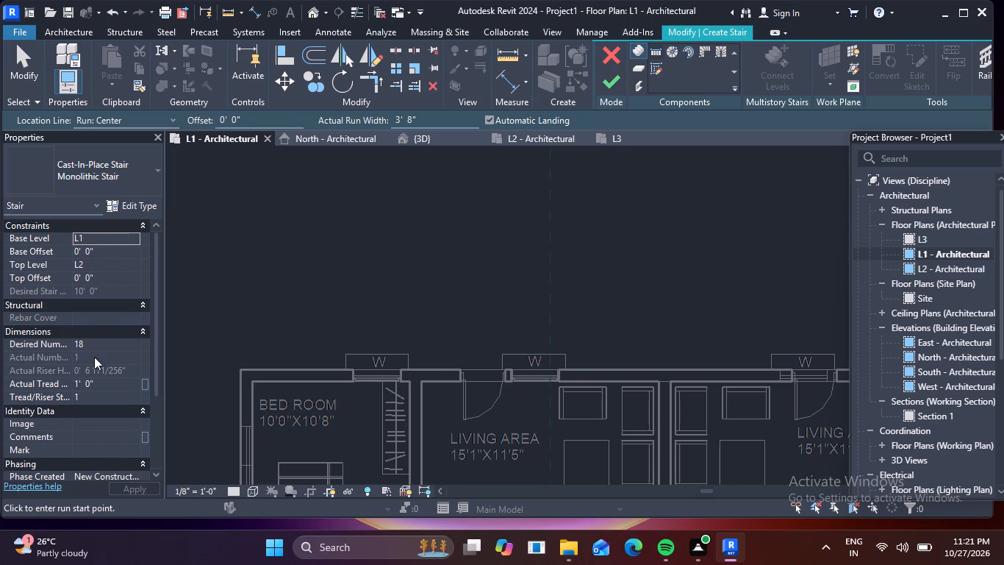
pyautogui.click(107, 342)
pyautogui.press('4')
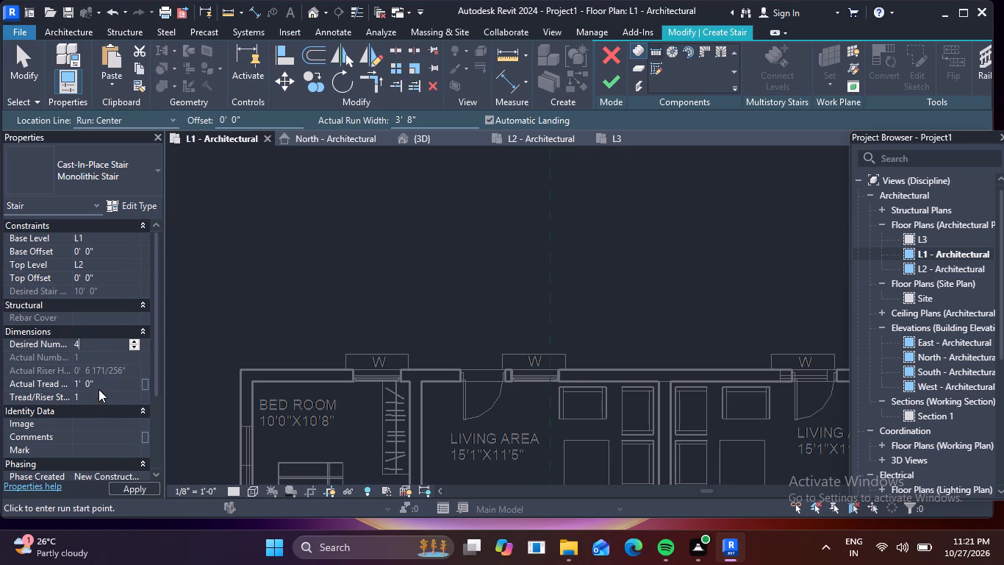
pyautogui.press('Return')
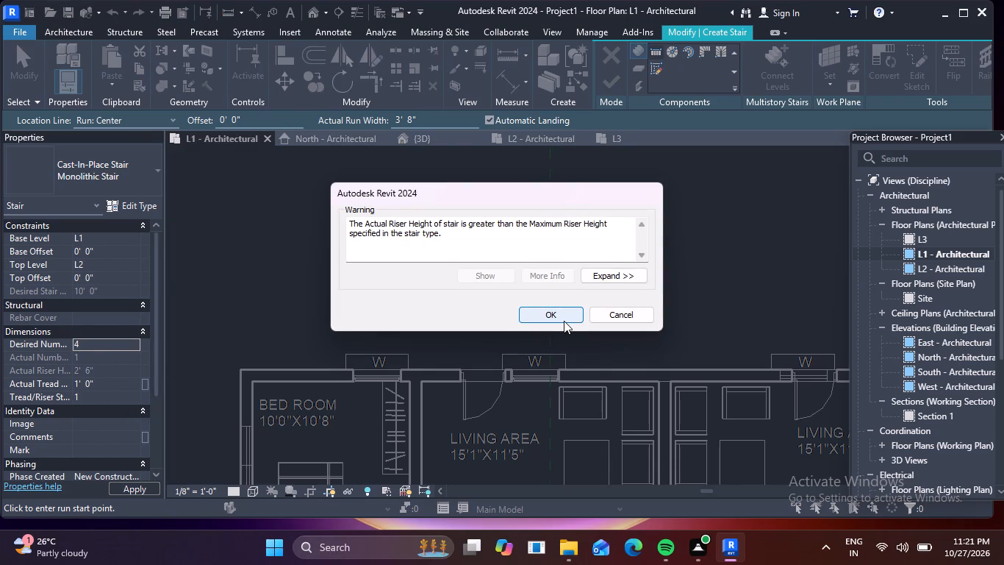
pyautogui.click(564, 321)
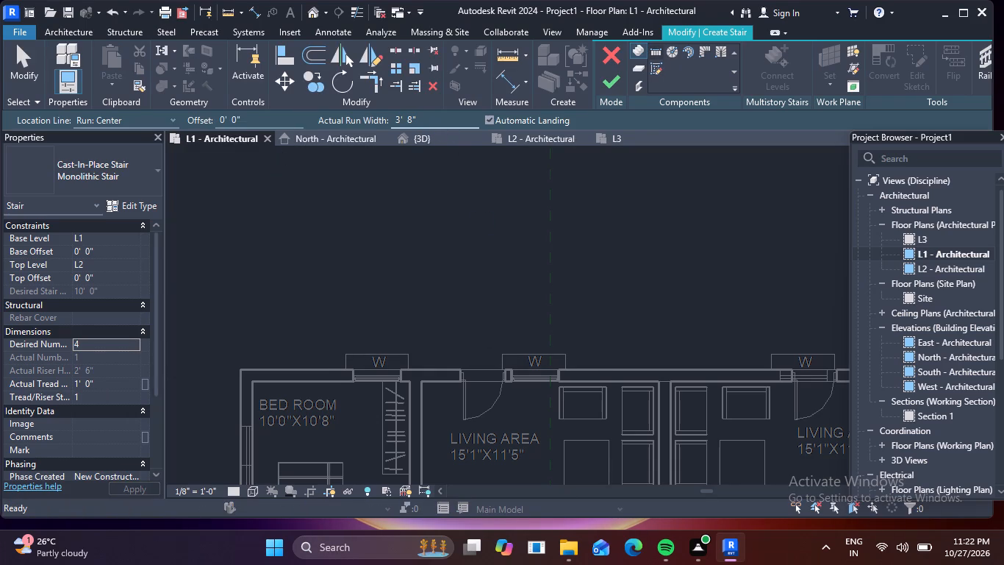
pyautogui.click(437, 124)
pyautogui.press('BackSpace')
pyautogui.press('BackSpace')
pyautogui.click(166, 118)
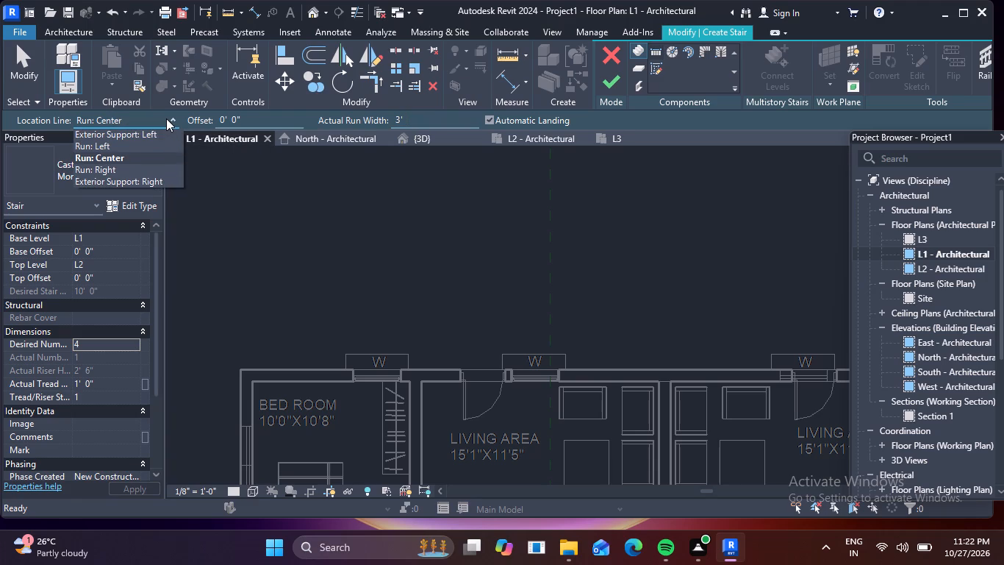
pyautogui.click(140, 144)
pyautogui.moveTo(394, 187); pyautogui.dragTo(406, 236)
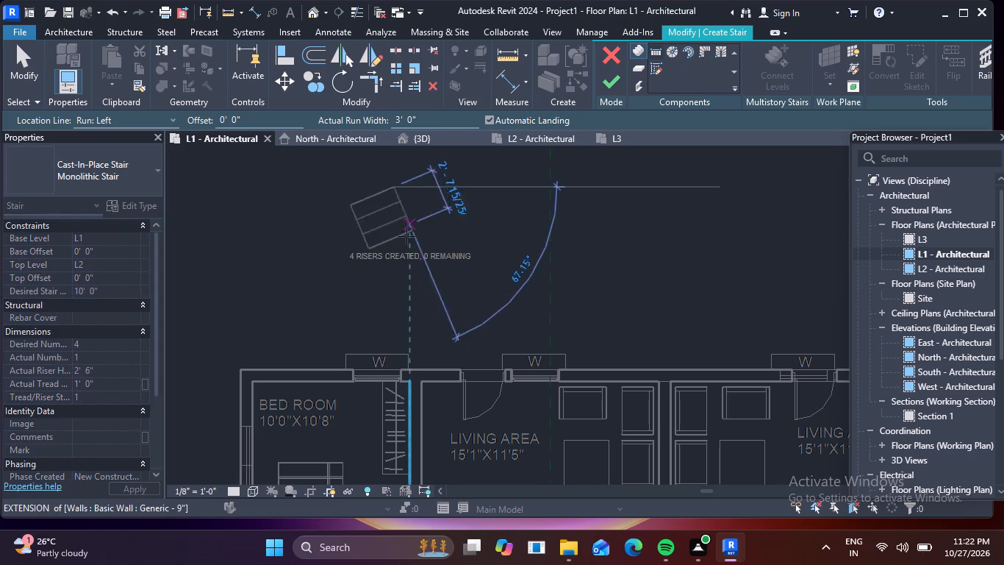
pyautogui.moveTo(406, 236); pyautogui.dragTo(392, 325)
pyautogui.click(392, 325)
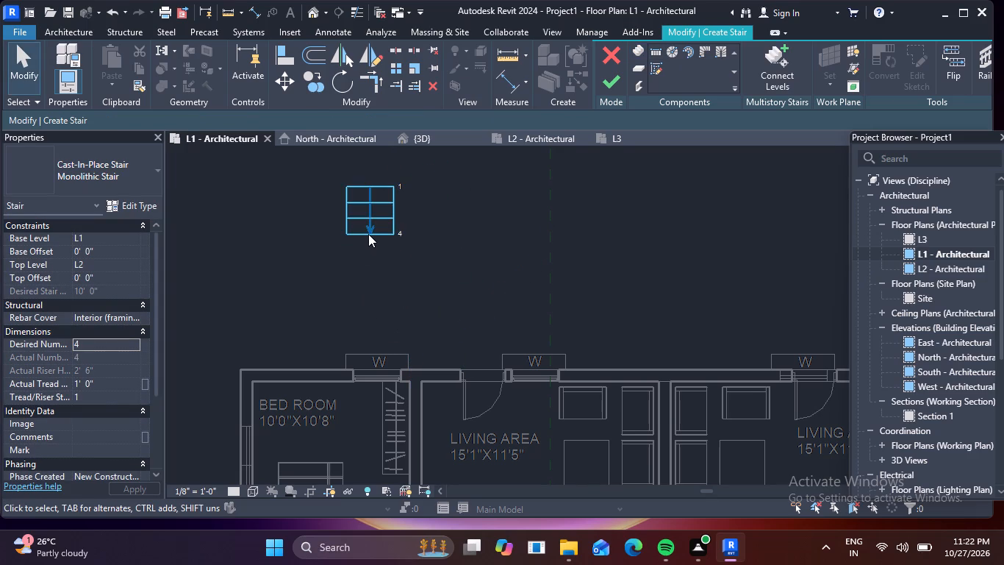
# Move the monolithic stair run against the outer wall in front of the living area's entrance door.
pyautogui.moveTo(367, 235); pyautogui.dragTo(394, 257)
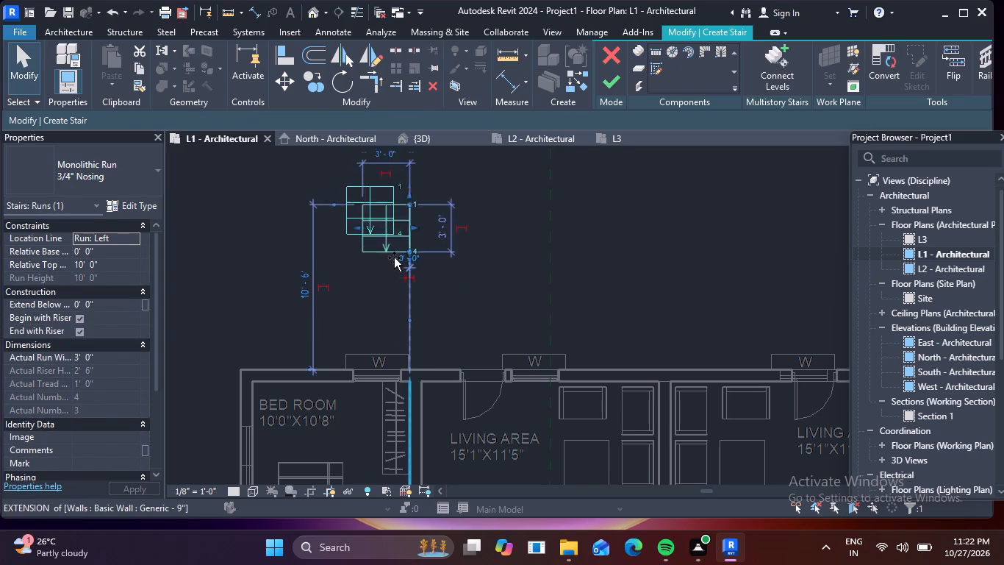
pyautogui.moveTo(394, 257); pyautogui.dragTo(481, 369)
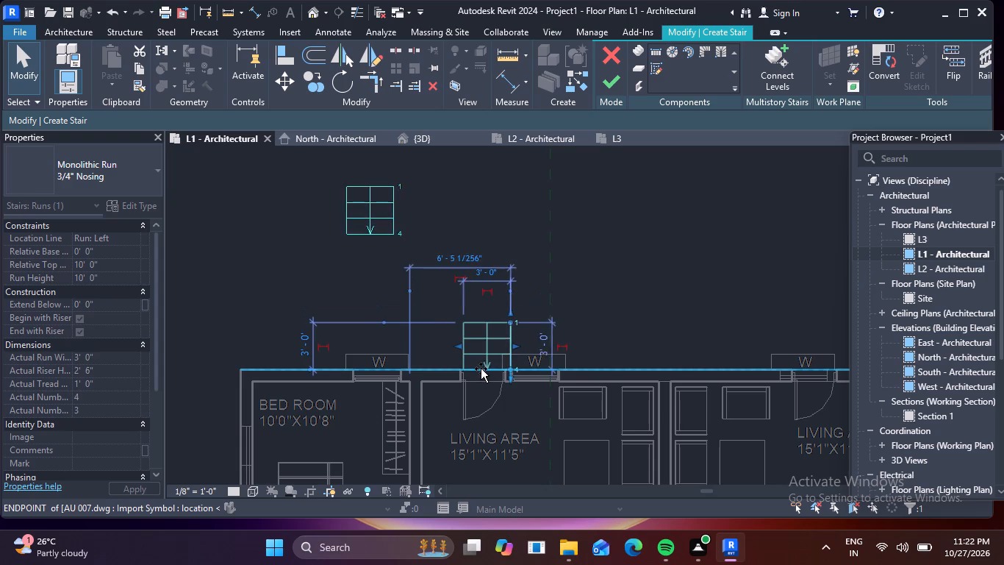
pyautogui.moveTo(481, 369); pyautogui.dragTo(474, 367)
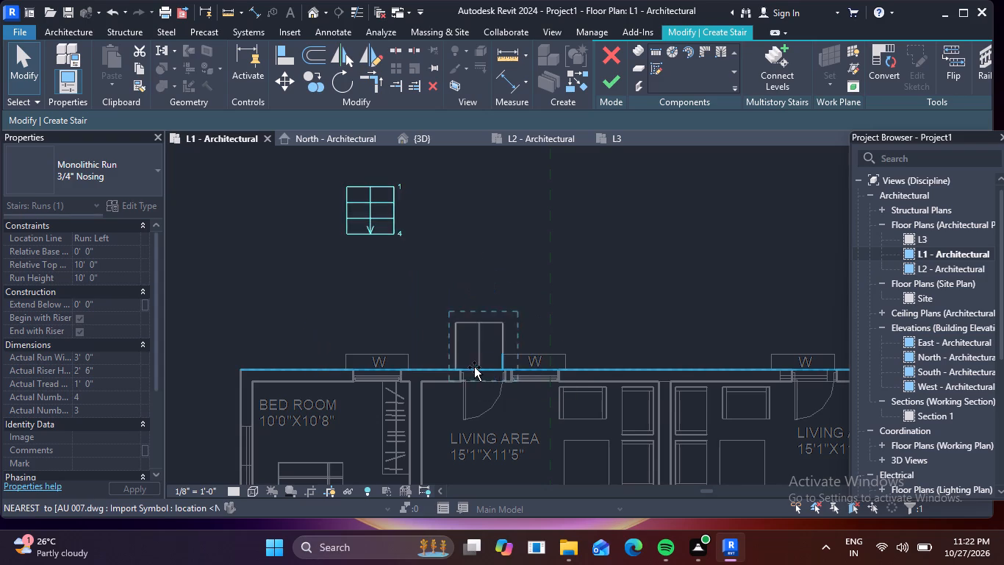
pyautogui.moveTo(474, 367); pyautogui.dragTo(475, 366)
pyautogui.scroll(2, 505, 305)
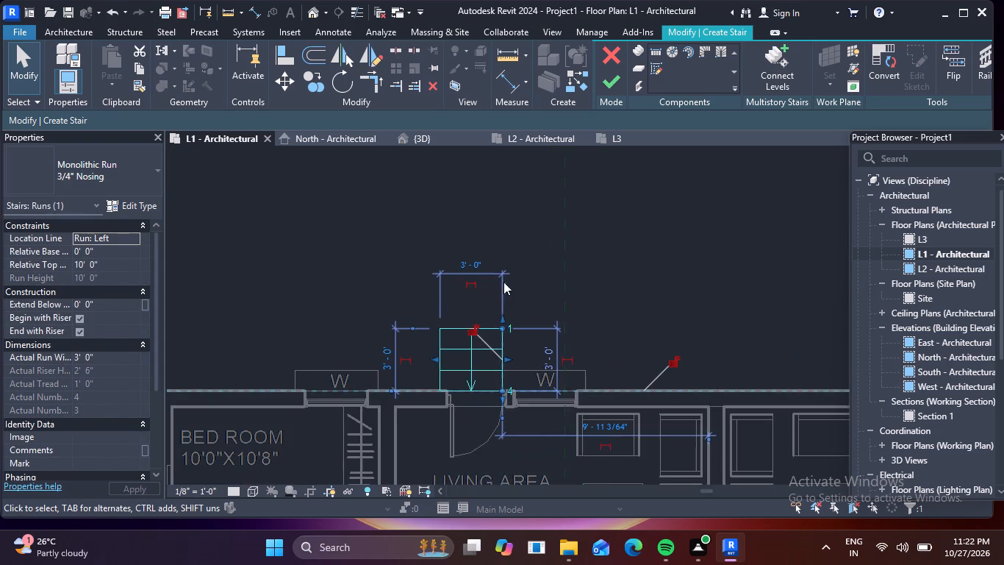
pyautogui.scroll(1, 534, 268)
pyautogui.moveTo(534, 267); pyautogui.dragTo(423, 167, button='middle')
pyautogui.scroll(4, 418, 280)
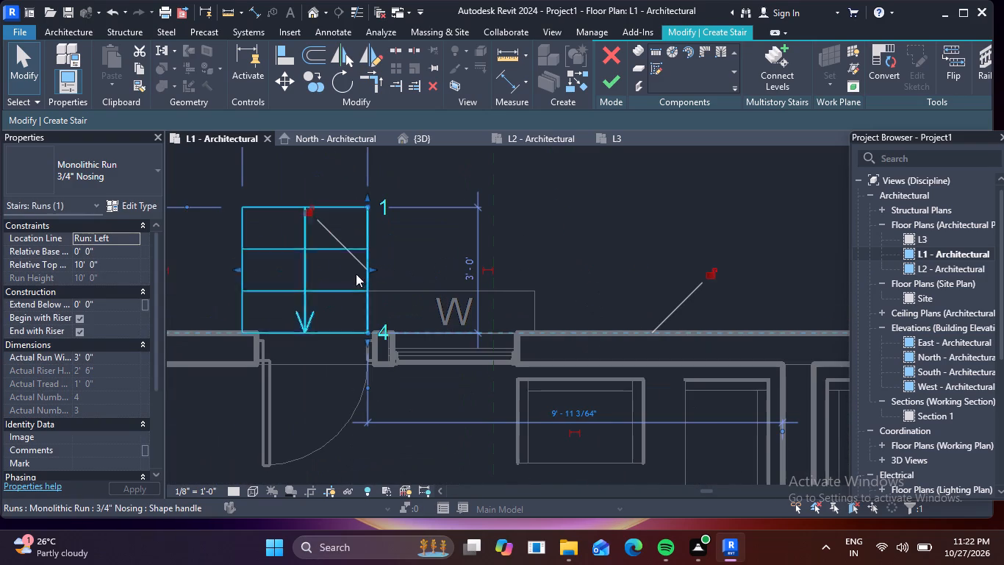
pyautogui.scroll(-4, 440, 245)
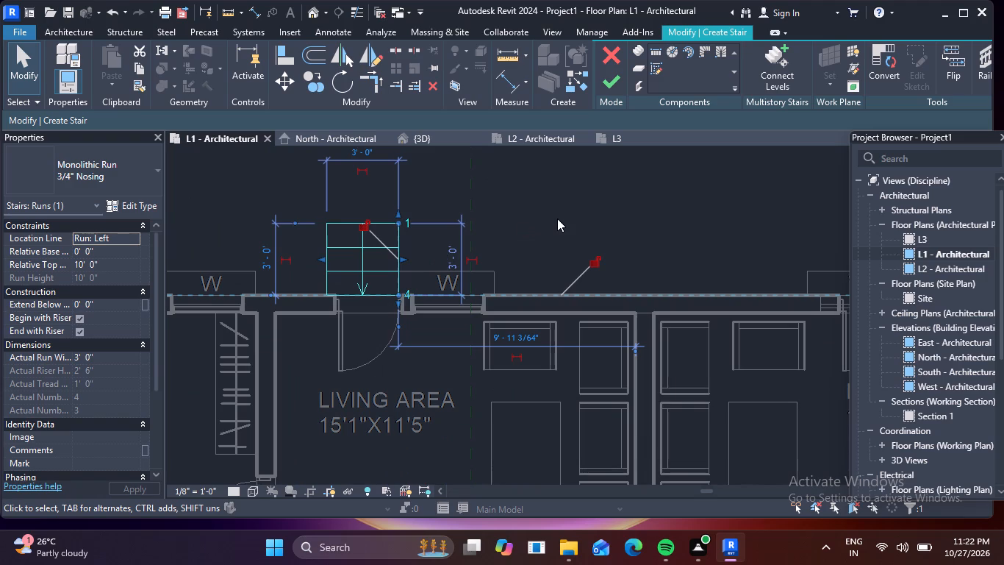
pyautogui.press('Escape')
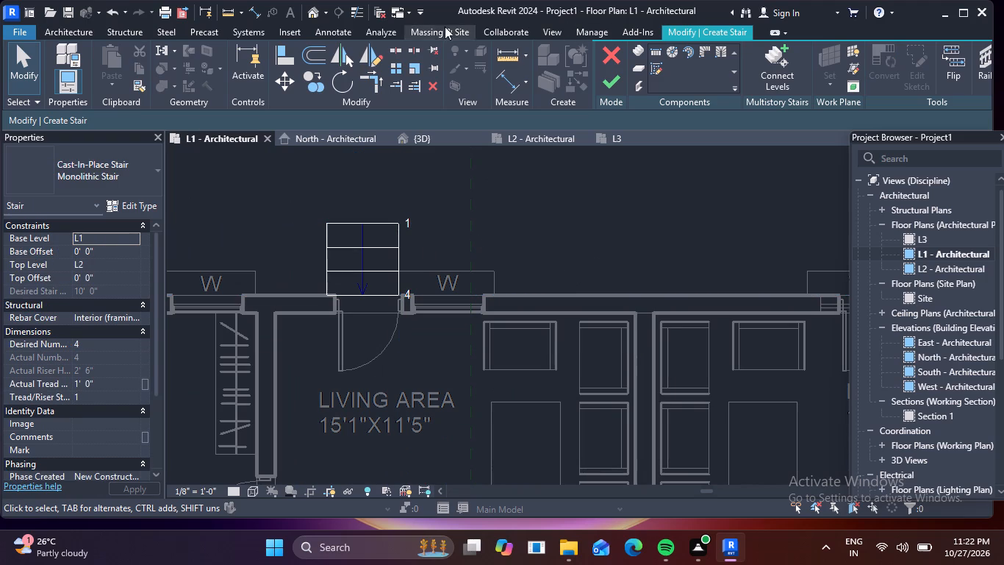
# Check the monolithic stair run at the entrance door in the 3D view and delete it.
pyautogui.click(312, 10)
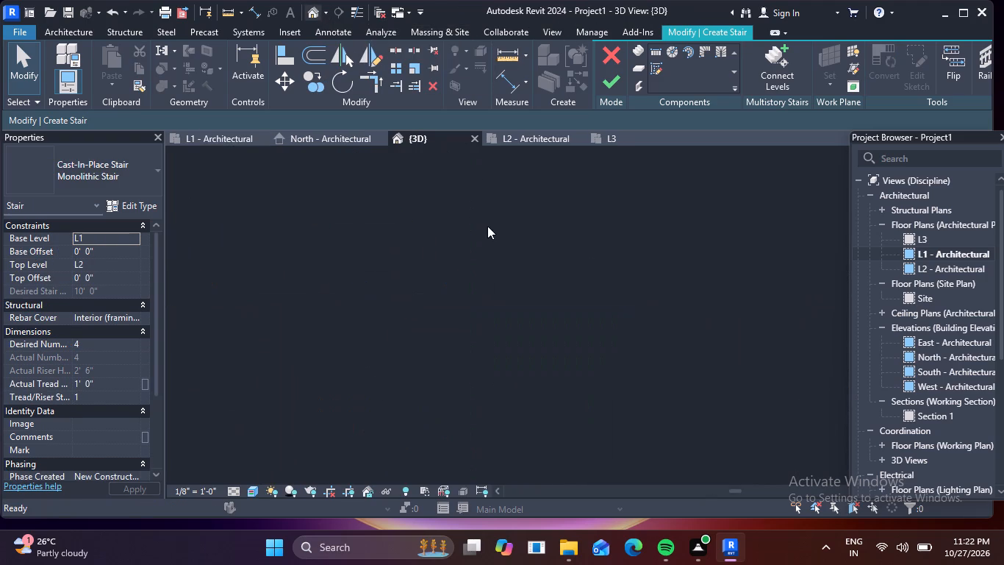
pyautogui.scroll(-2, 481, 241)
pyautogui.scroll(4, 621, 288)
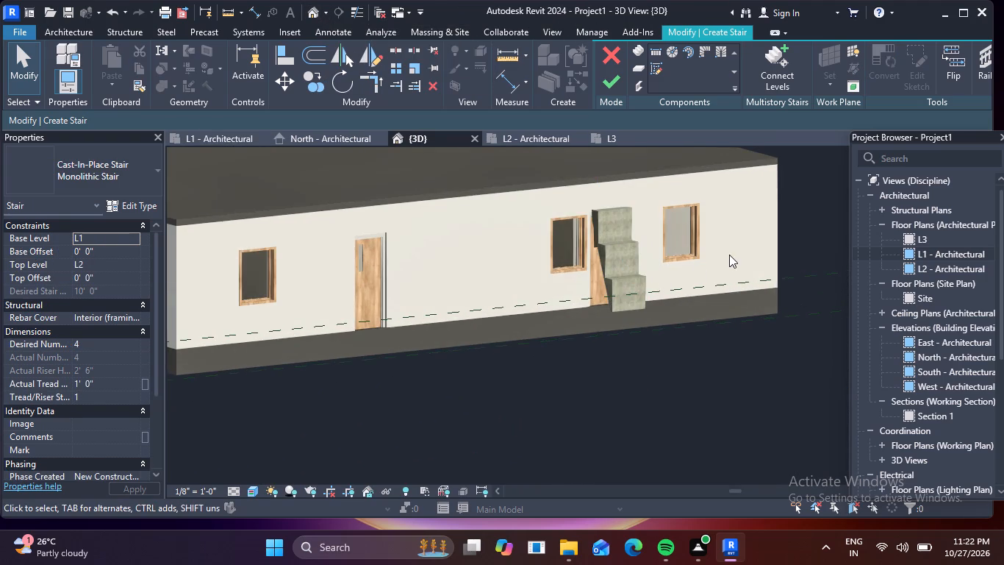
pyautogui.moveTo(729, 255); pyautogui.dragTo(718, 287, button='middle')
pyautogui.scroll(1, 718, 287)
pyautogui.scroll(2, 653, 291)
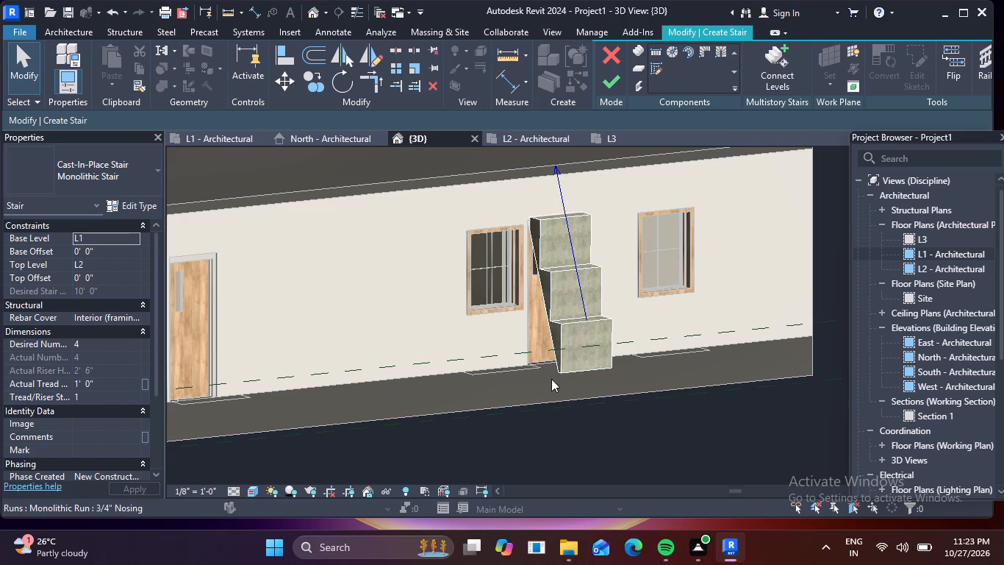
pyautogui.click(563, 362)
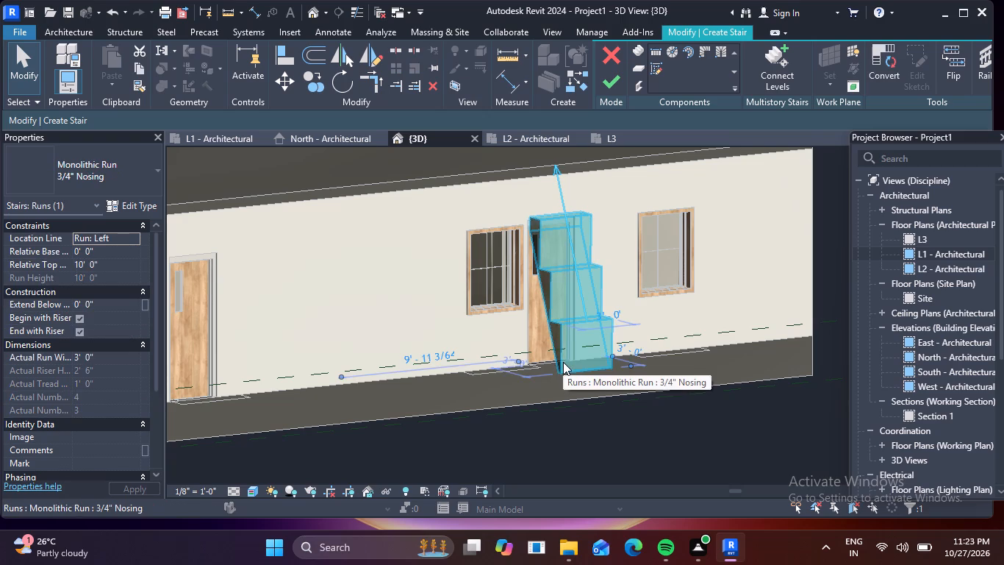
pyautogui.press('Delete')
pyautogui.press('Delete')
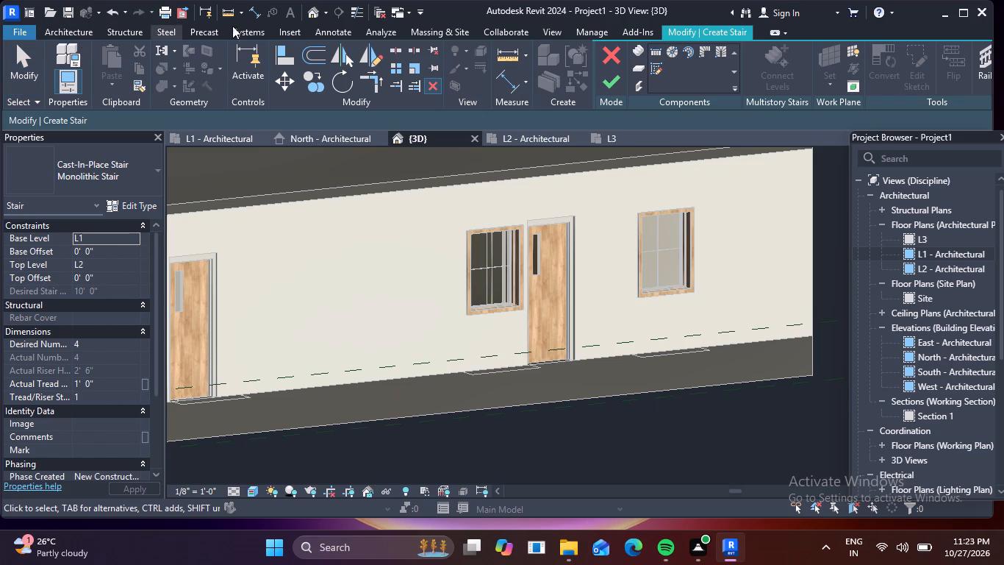
# Open the L3 floor plan and discard the unfinished stair edit without saving the project.
pyautogui.doubleClick(904, 239)
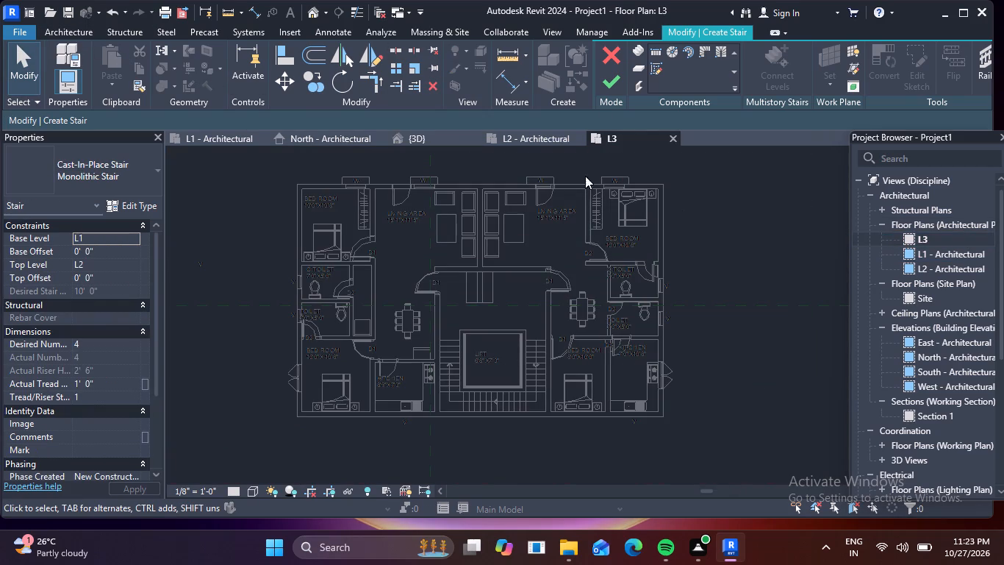
pyautogui.click(57, 34)
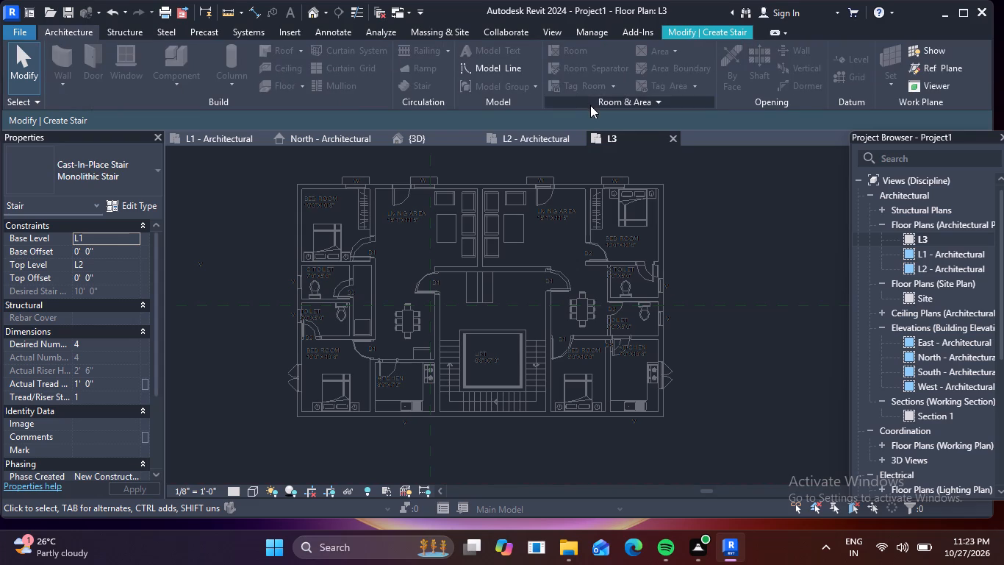
pyautogui.press('Escape')
pyautogui.click(686, 32)
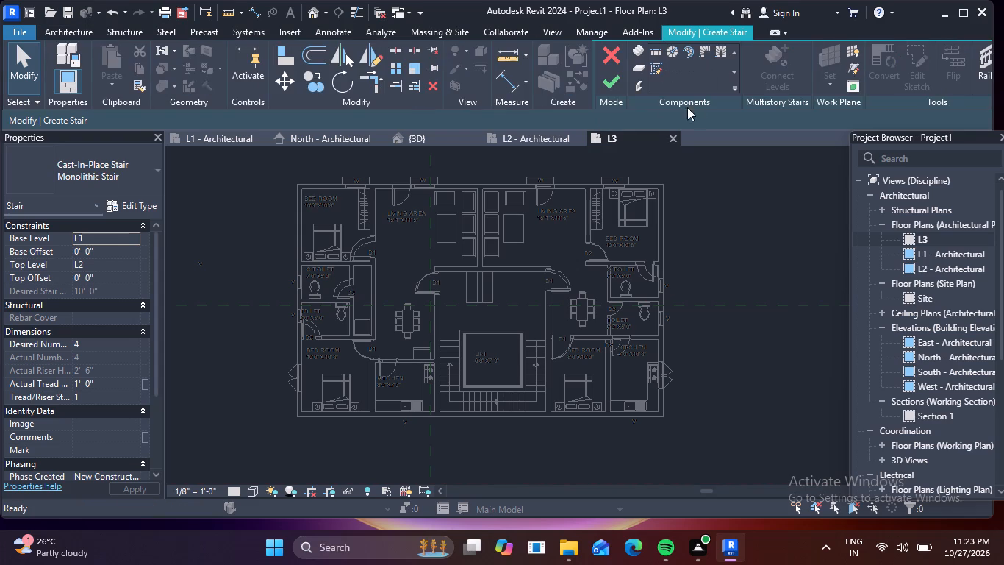
pyautogui.click(618, 75)
pyautogui.click(528, 288)
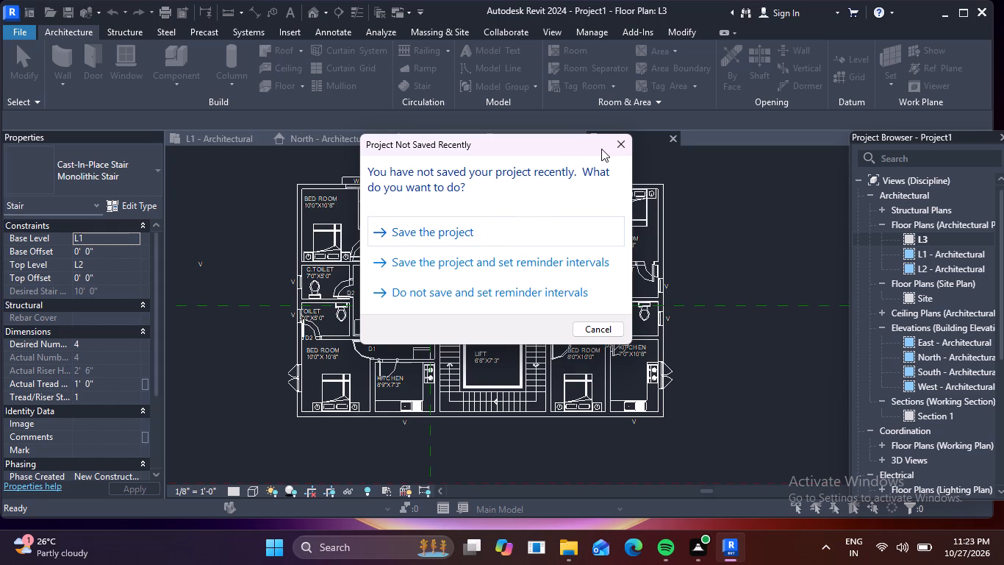
pyautogui.click(609, 148)
pyautogui.press('Escape')
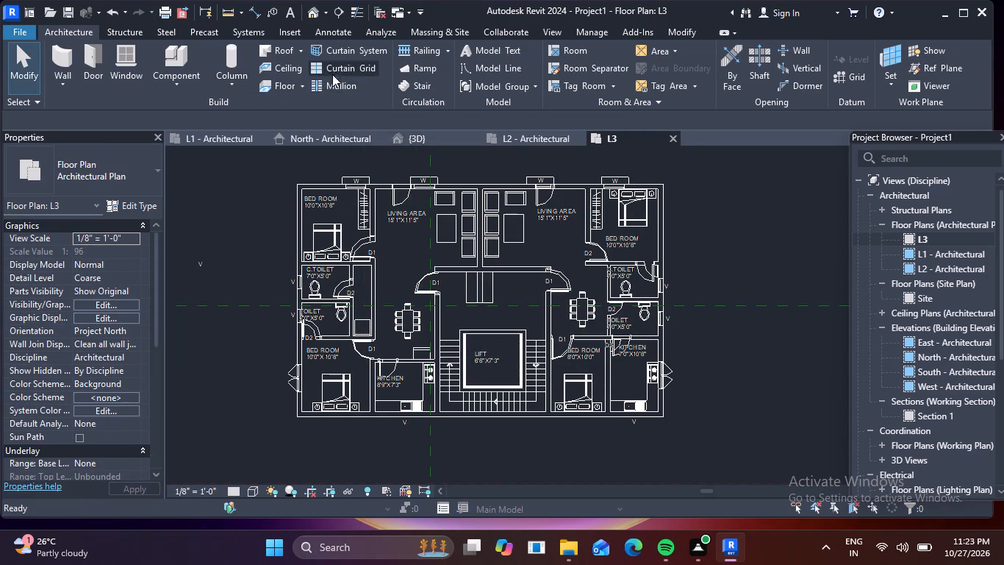
# Start a new stair on L3 and draw a four-riser run going away from the building, outside the left living area's entrance door.
pyautogui.click(427, 88)
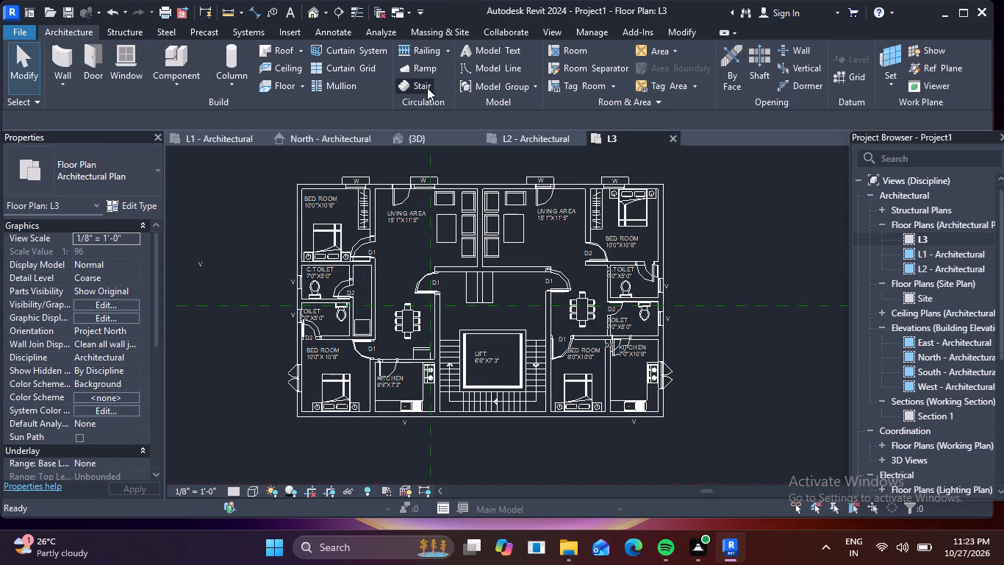
pyautogui.moveTo(478, 177); pyautogui.dragTo(532, 296, button='middle')
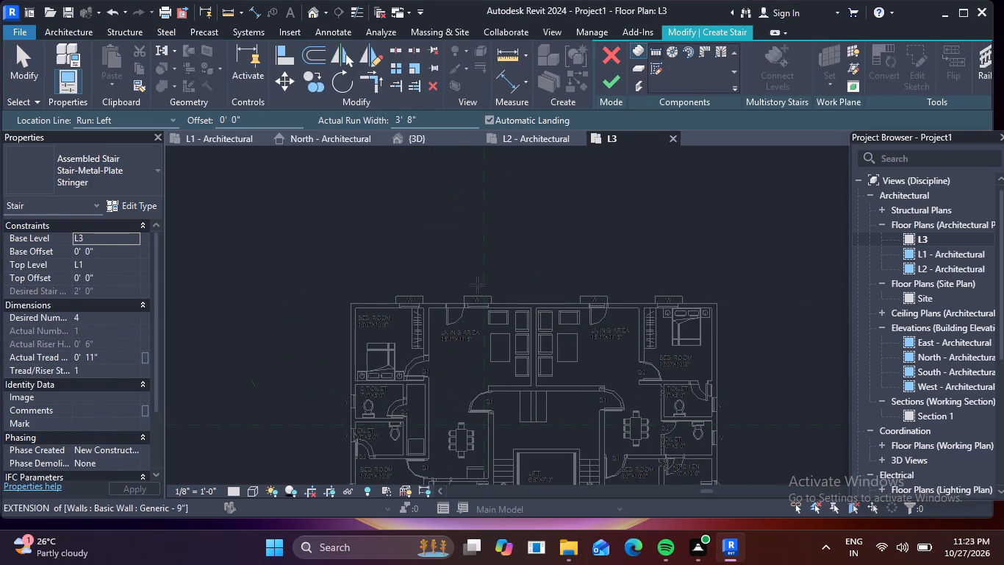
pyautogui.scroll(3, 454, 252)
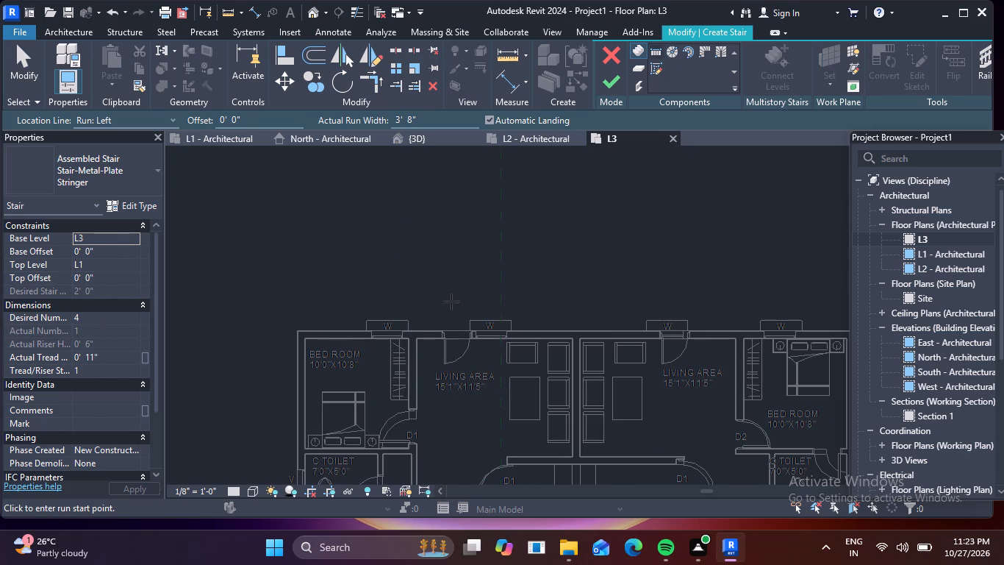
pyautogui.moveTo(454, 305); pyautogui.dragTo(451, 221)
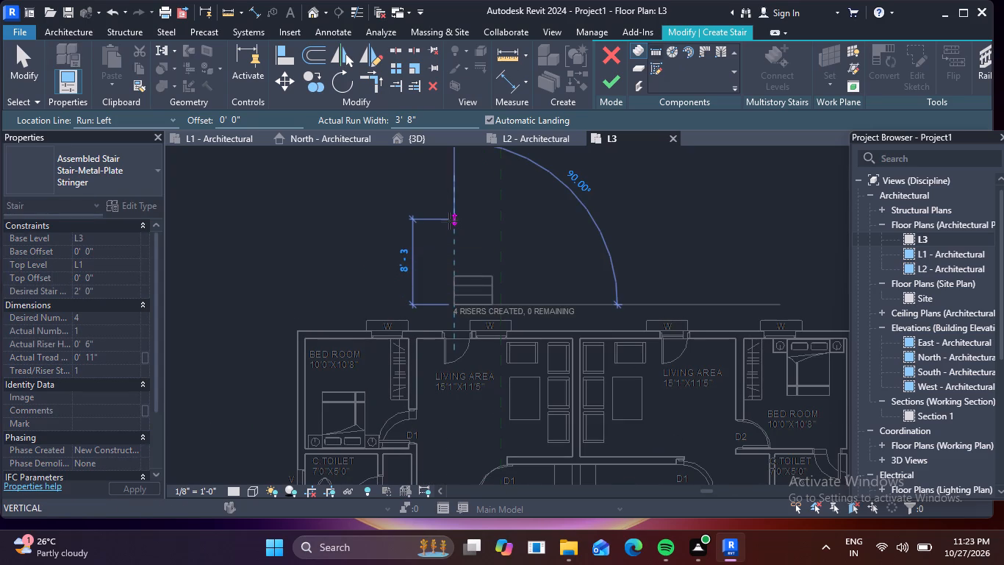
pyautogui.click(449, 221)
# Move the new stair run so its first riser meets the outer wall in front of the left living area's entrance door.
pyautogui.moveTo(534, 283); pyautogui.dragTo(446, 255, button='middle')
pyautogui.scroll(3, 422, 276)
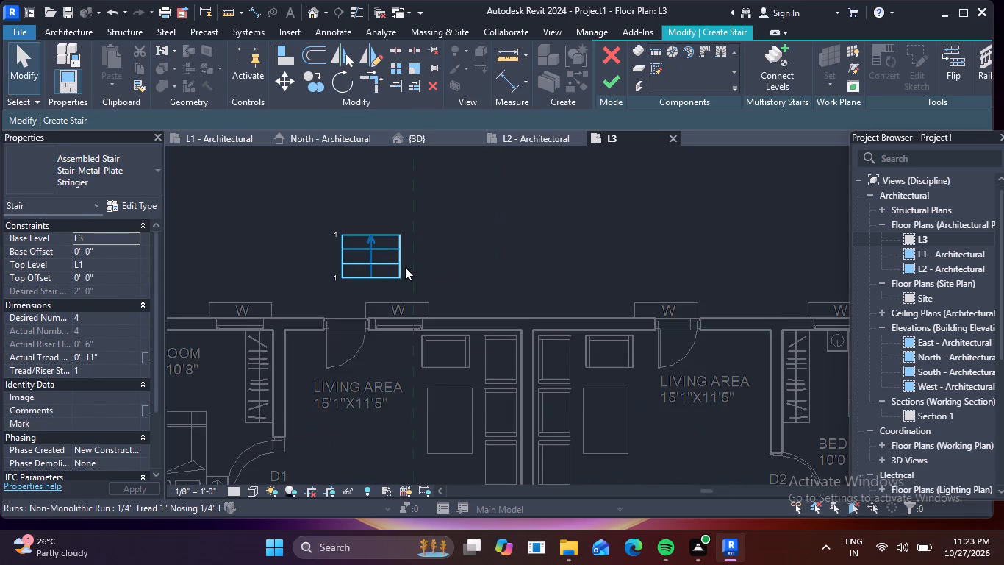
pyautogui.scroll(3, 405, 267)
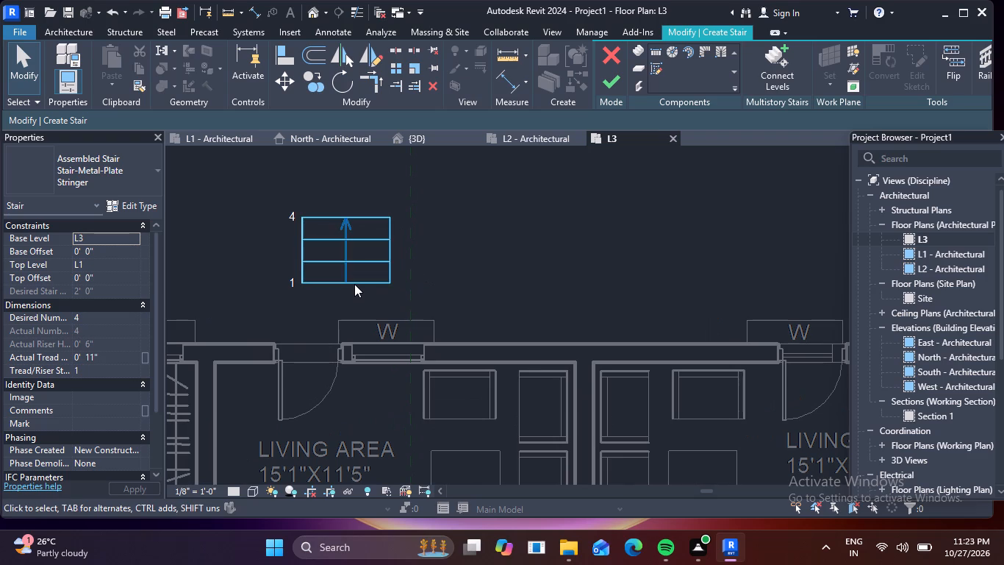
pyautogui.moveTo(351, 280); pyautogui.dragTo(307, 331)
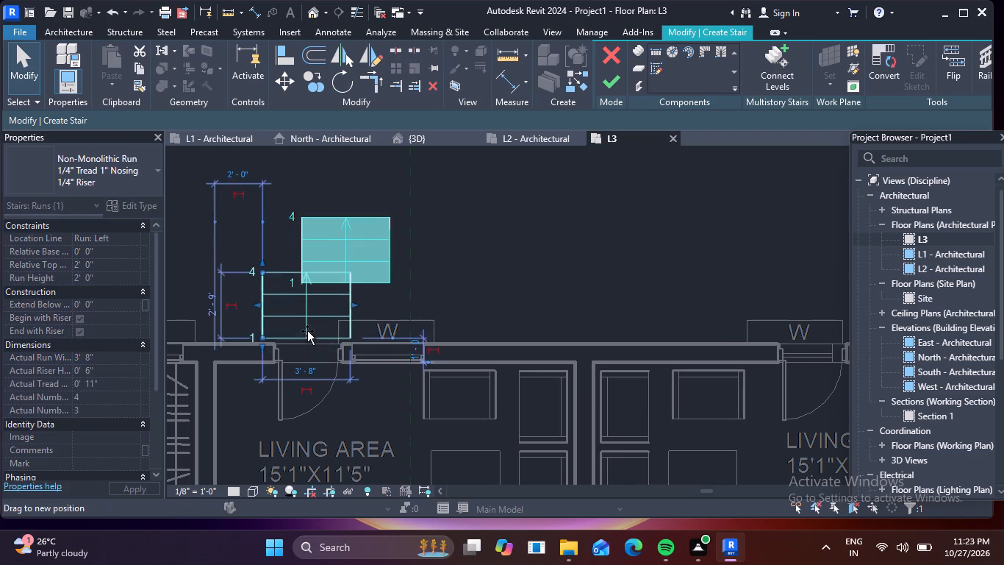
pyautogui.moveTo(307, 331); pyautogui.dragTo(309, 340)
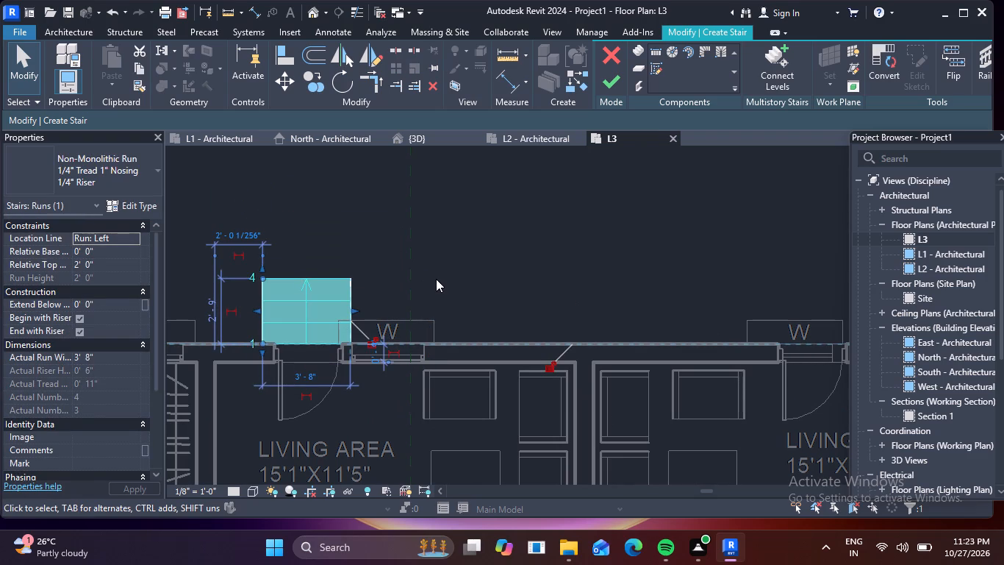
# Examine the new four-riser run at the entrance door in the 3D view, checking its direction and fit against the plinth.
pyautogui.press('Escape')
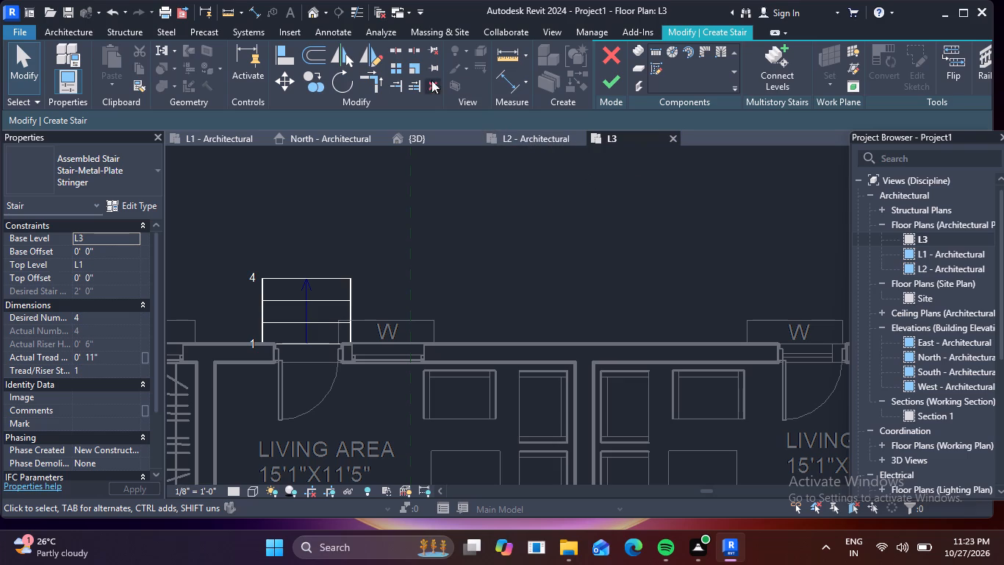
pyautogui.click(320, 14)
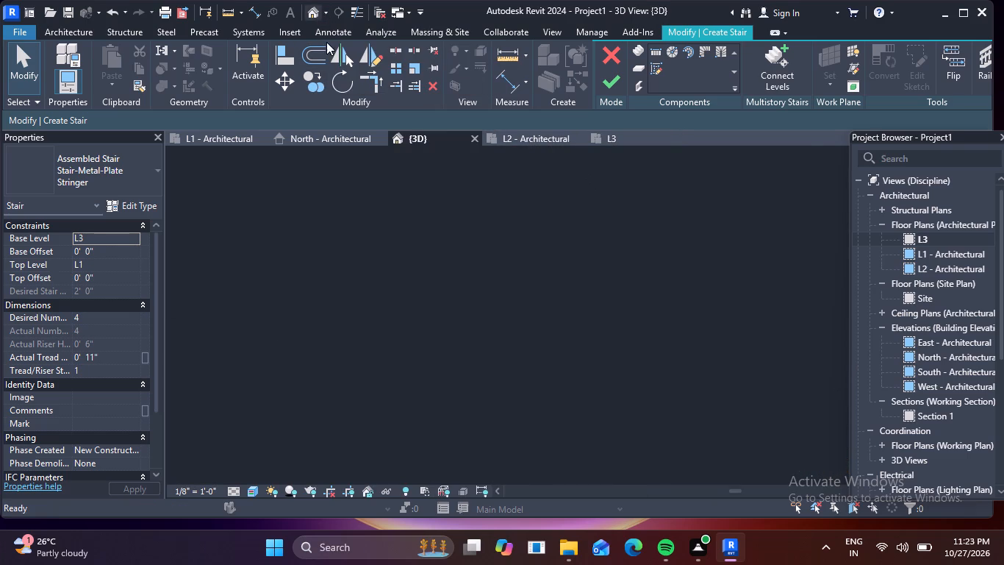
pyautogui.scroll(6, 603, 372)
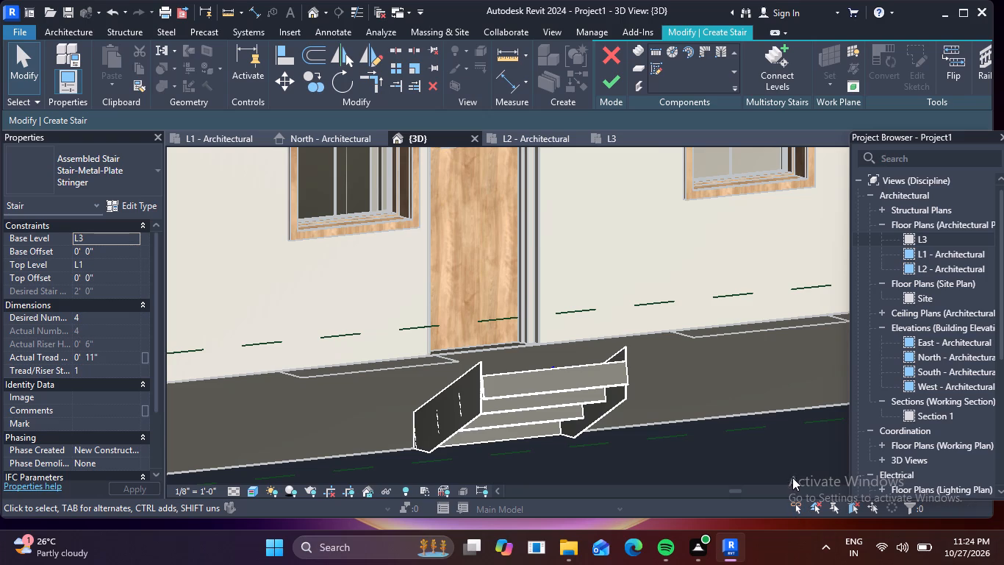
pyautogui.keyDown('shift'); pyautogui.moveTo(761, 439); pyautogui.dragTo(845, 429, button='middle'); pyautogui.keyUp('shift')
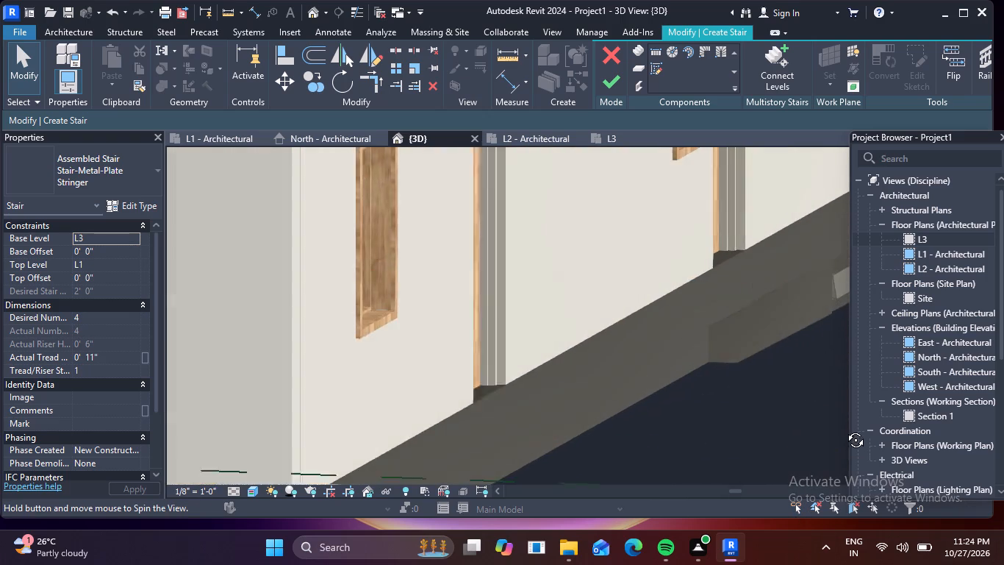
pyautogui.keyDown('shift'); pyautogui.moveTo(845, 429); pyautogui.dragTo(845, 428, button='middle'); pyautogui.keyUp('shift')
pyautogui.keyDown('shift'); pyautogui.moveTo(792, 415); pyautogui.dragTo(731, 486, button='middle'); pyautogui.keyUp('shift')
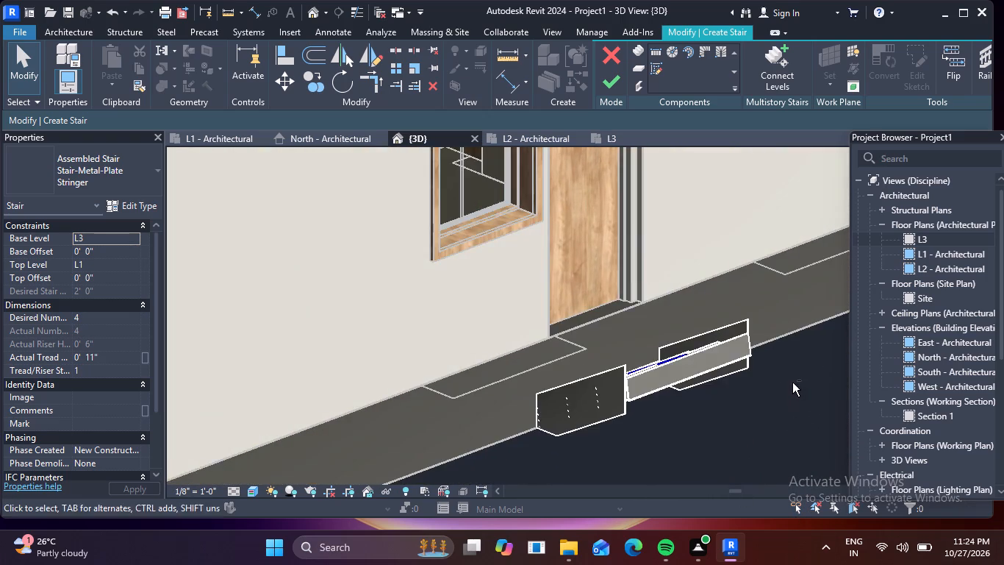
pyautogui.keyDown('shift'); pyautogui.moveTo(792, 383); pyautogui.dragTo(783, 465, button='middle'); pyautogui.keyUp('shift')
pyautogui.keyDown('shift'); pyautogui.moveTo(737, 366); pyautogui.dragTo(742, 420, button='middle'); pyautogui.keyUp('shift')
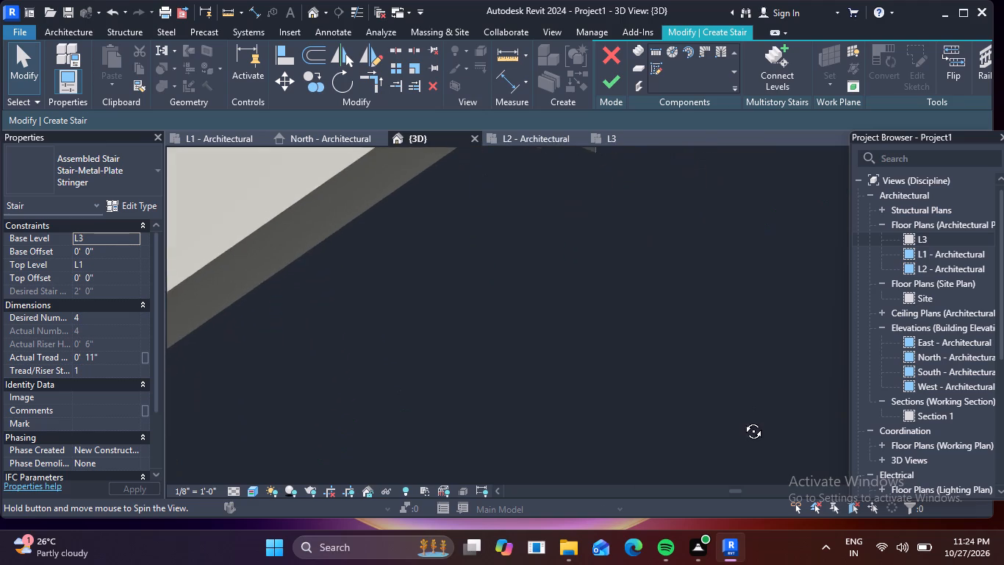
pyautogui.keyDown('shift'); pyautogui.moveTo(742, 420); pyautogui.dragTo(742, 419, button='middle'); pyautogui.keyUp('shift')
pyautogui.moveTo(759, 349); pyautogui.dragTo(709, 553, button='middle')
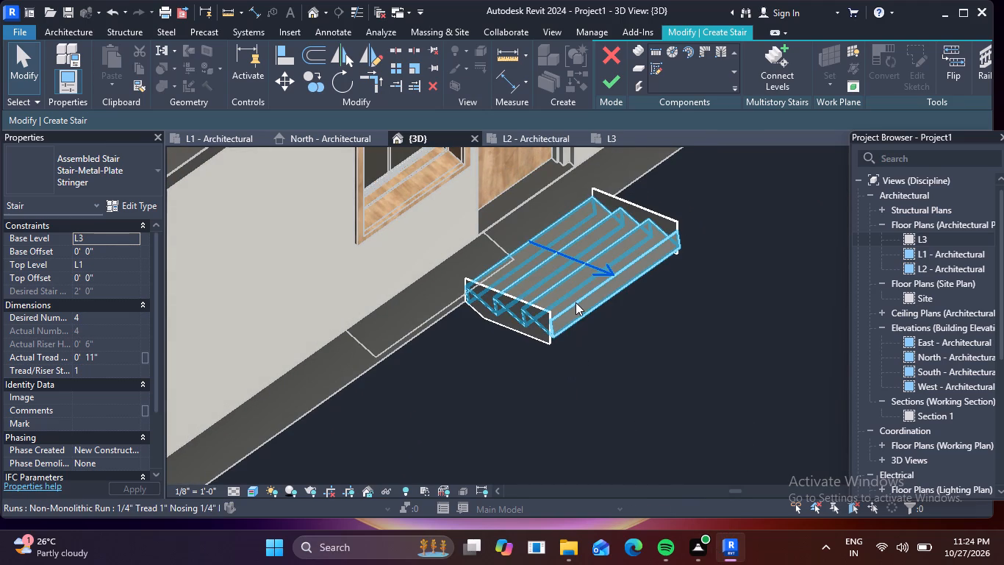
pyautogui.click(575, 302)
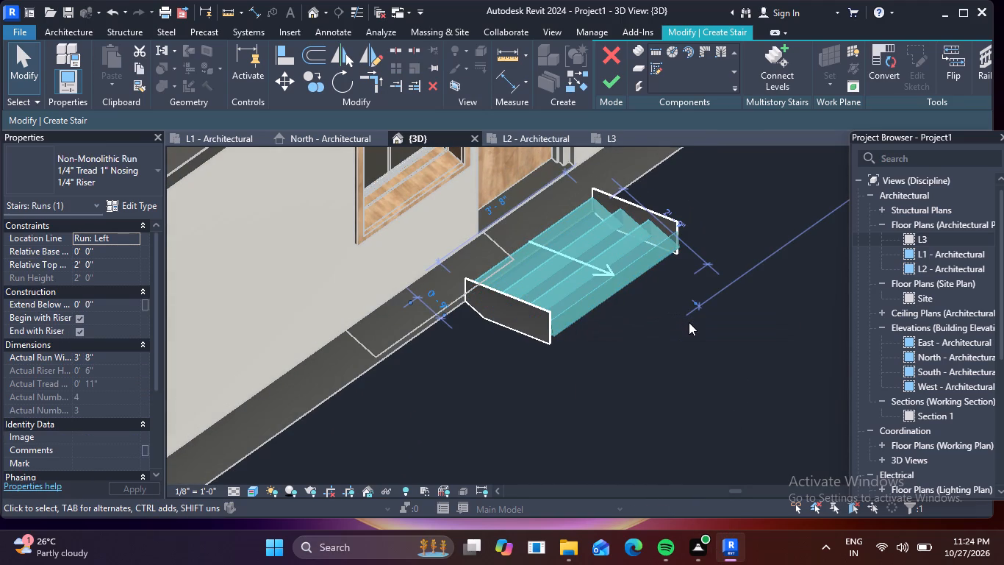
pyautogui.press('Escape')
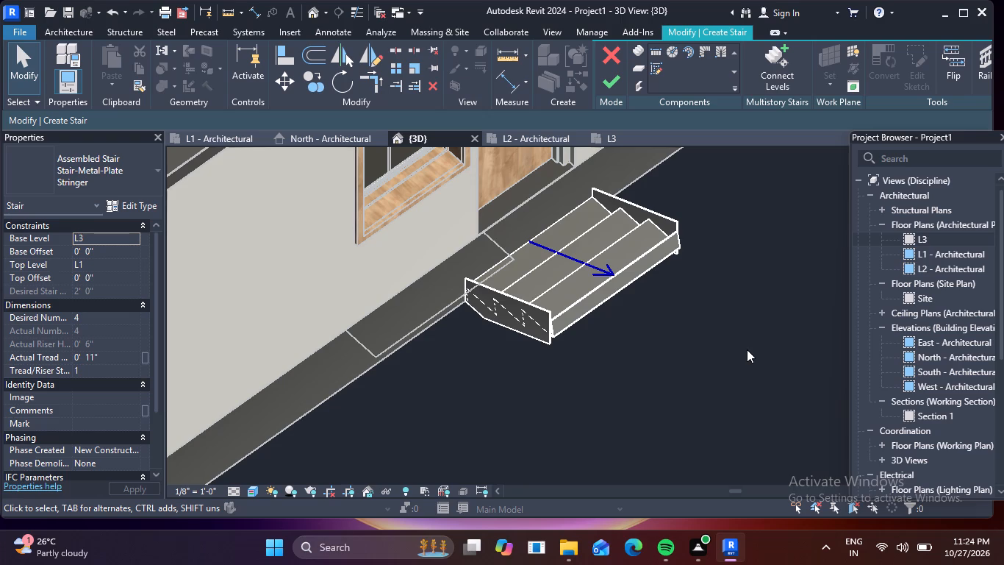
pyautogui.keyDown('shift'); pyautogui.moveTo(762, 393); pyautogui.dragTo(717, 298, button='middle'); pyautogui.keyUp('shift')
pyautogui.keyDown('shift'); pyautogui.scroll(-1, 717, 298); pyautogui.keyUp('shift')
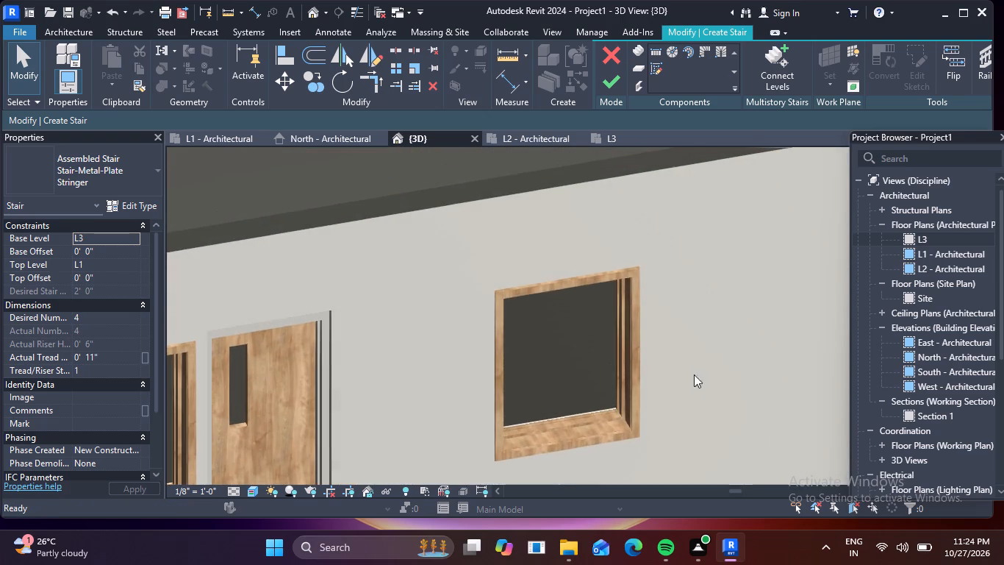
pyautogui.moveTo(695, 382); pyautogui.dragTo(731, 226, button='middle')
pyautogui.moveTo(669, 377); pyautogui.dragTo(741, 262, button='middle')
pyautogui.keyDown('shift'); pyautogui.moveTo(726, 374); pyautogui.dragTo(728, 369, button='middle'); pyautogui.keyUp('shift')
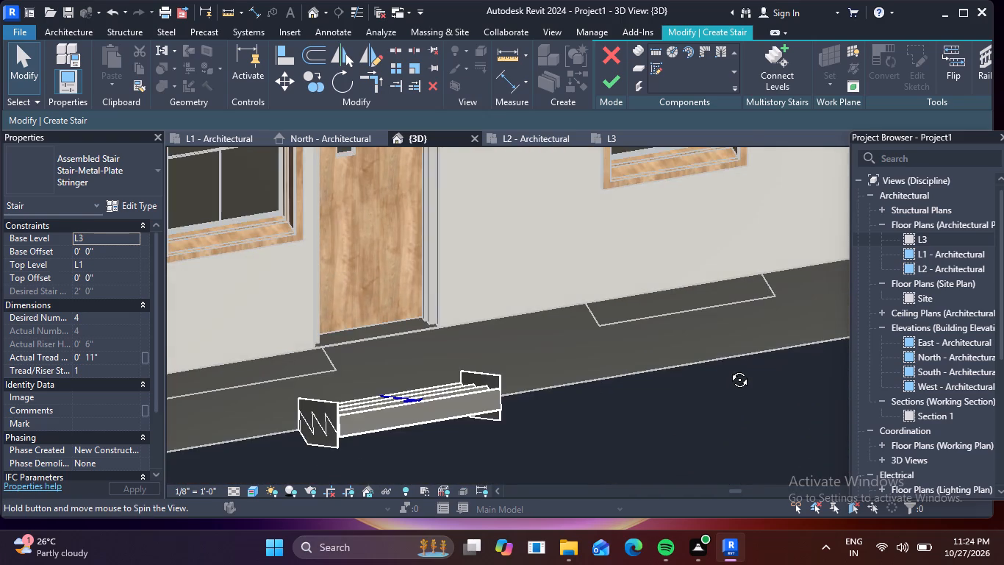
pyautogui.keyDown('shift'); pyautogui.moveTo(728, 369); pyautogui.dragTo(779, 280, button='middle'); pyautogui.keyUp('shift')
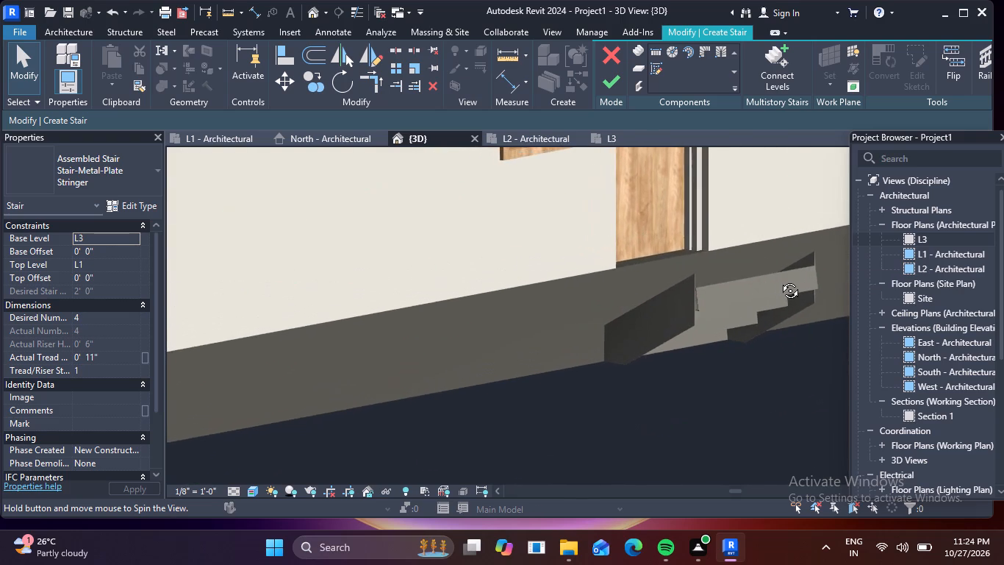
pyautogui.keyDown('shift'); pyautogui.moveTo(779, 280); pyautogui.dragTo(783, 282, button='middle'); pyautogui.keyUp('shift')
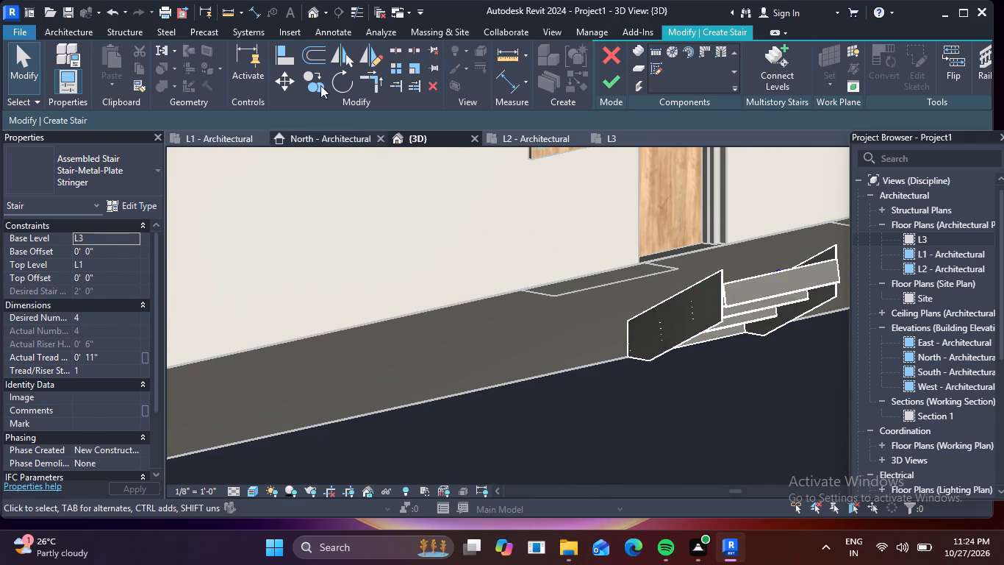
# Delete the four-riser stair run that climbs away from the entrance door.
pyautogui.click(737, 283)
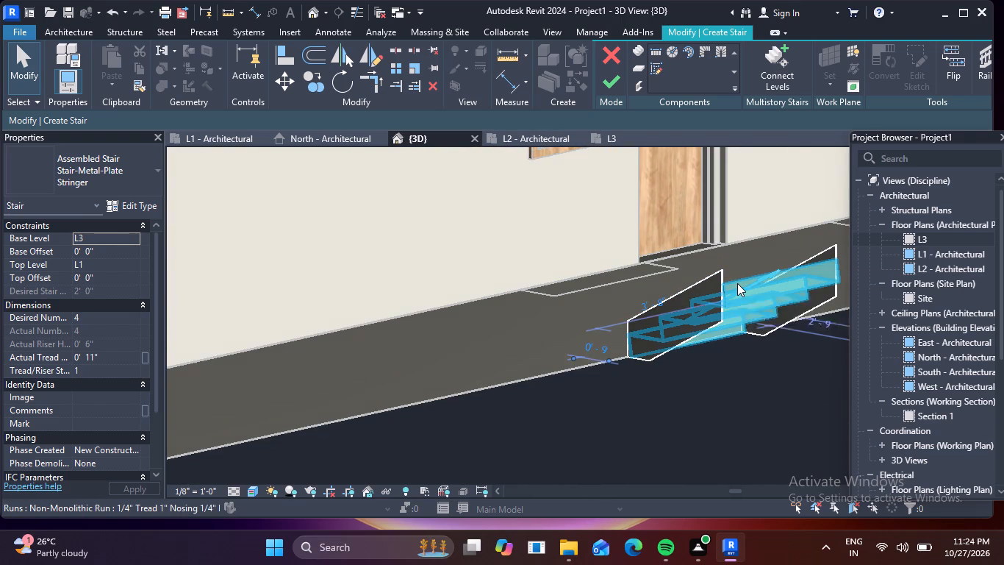
pyautogui.press('Delete')
# Return to the L3 floor plan and quit the stair edit, deleting the empty stair.
pyautogui.scroll(-4, 550, 291)
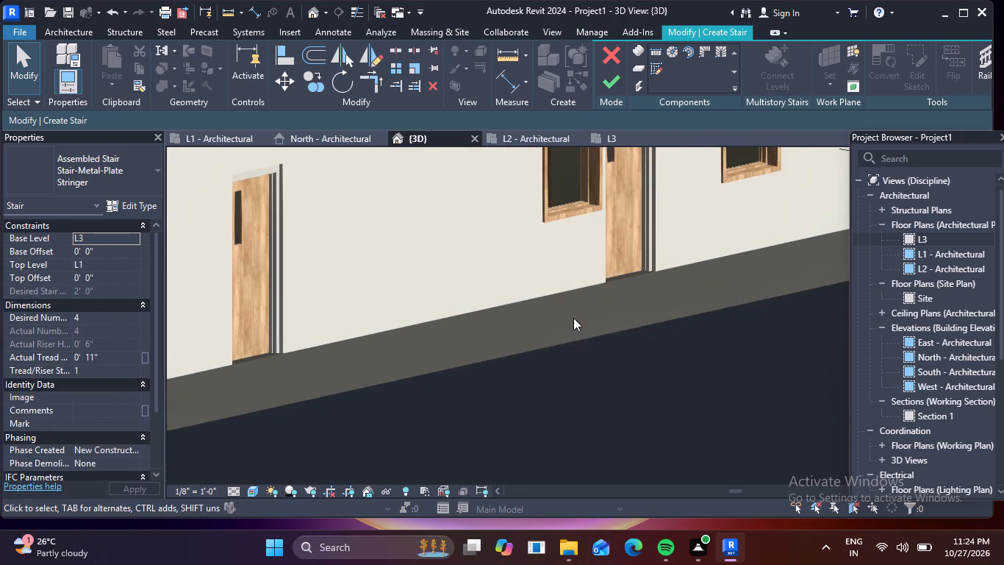
pyautogui.doubleClick(900, 235)
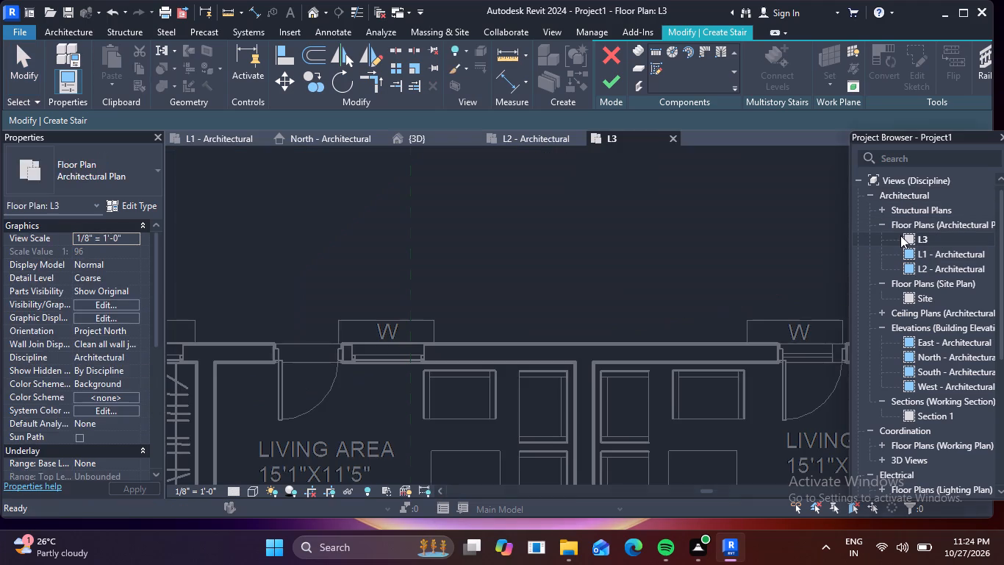
pyautogui.scroll(-3, 573, 291)
pyautogui.moveTo(461, 253); pyautogui.dragTo(494, 319, button='middle')
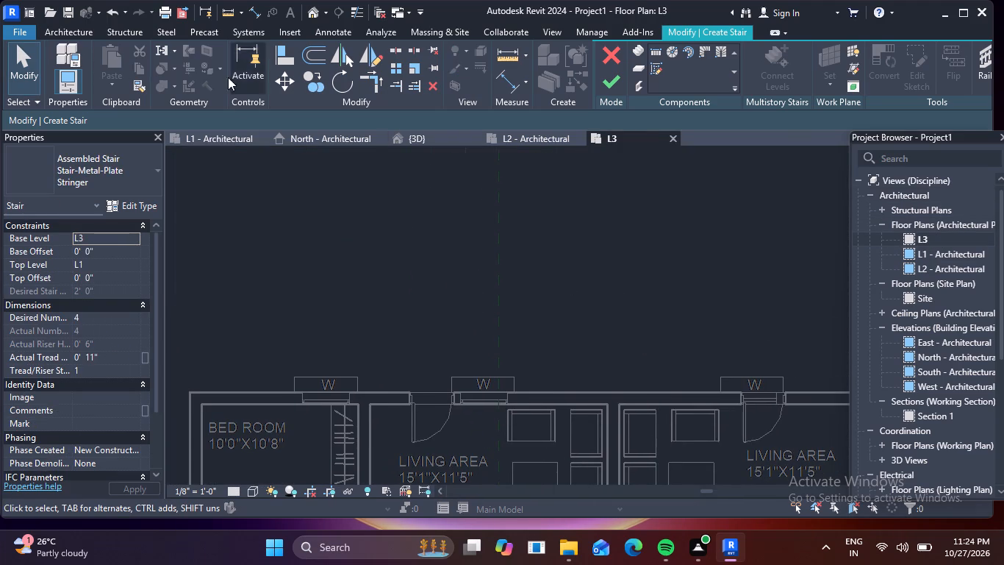
pyautogui.click(79, 35)
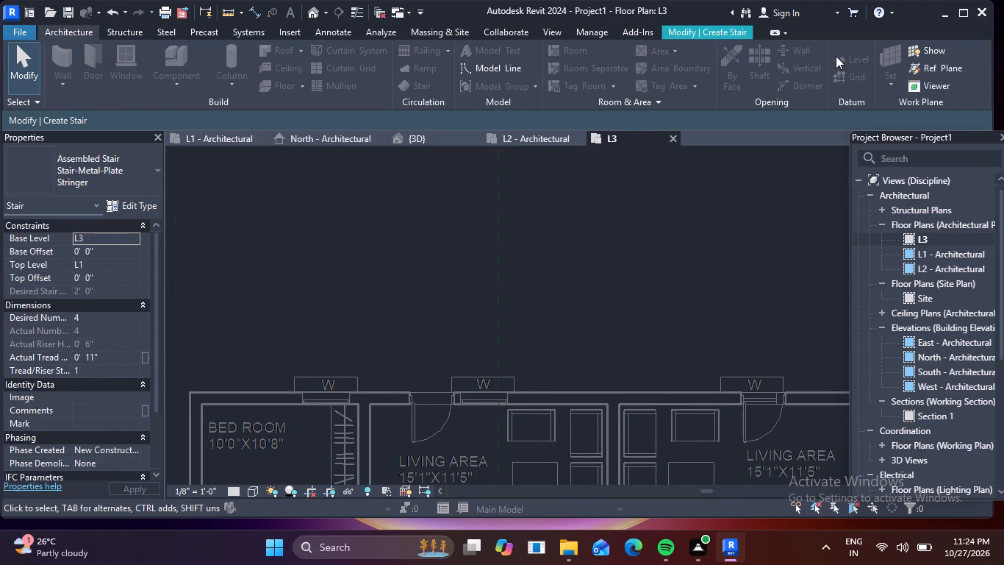
pyautogui.click(685, 27)
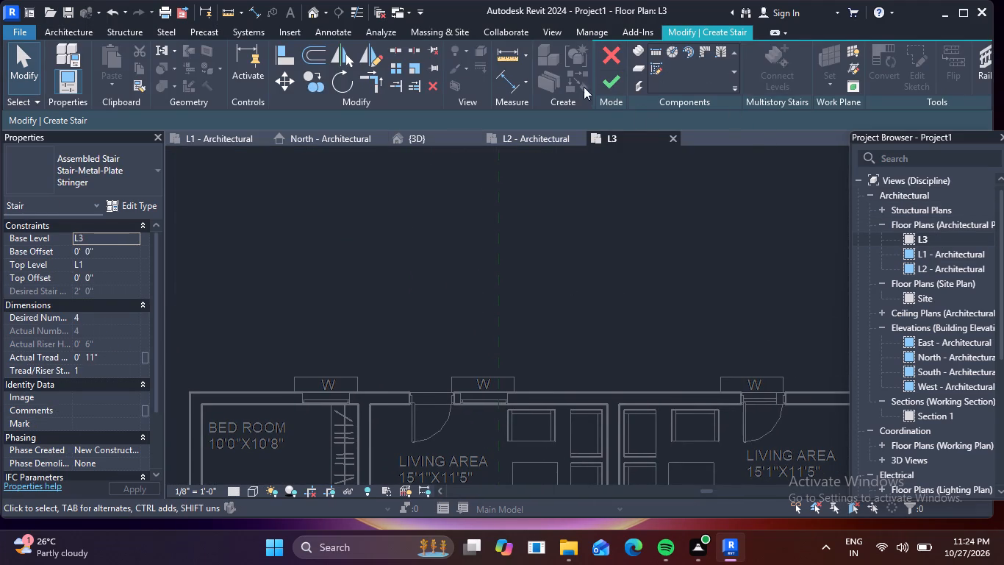
pyautogui.click(603, 77)
pyautogui.click(556, 284)
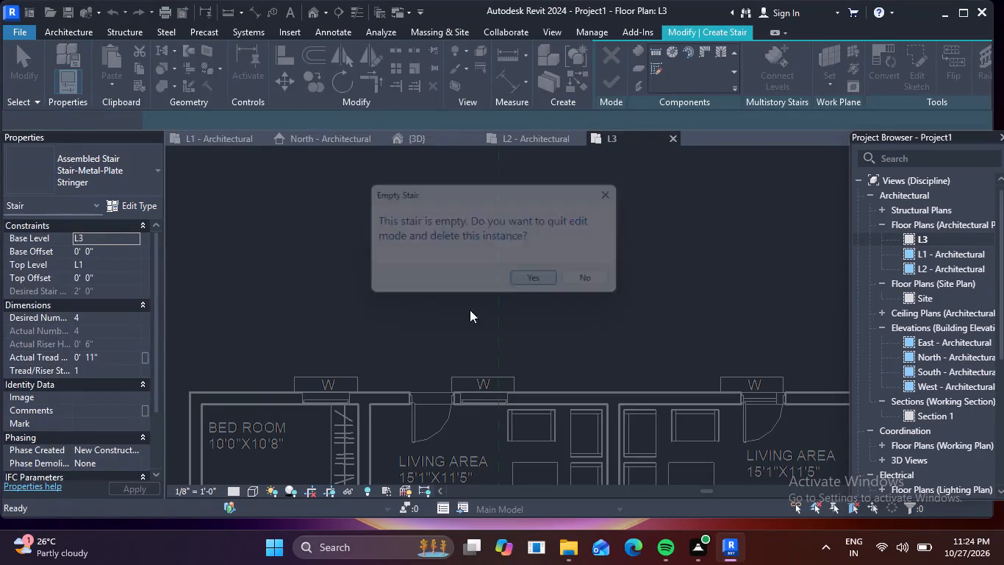
# Start a new stair on L3, draw a four-riser run toward the building, and set its last riser on the wall at the left living area's door.
pyautogui.click(425, 85)
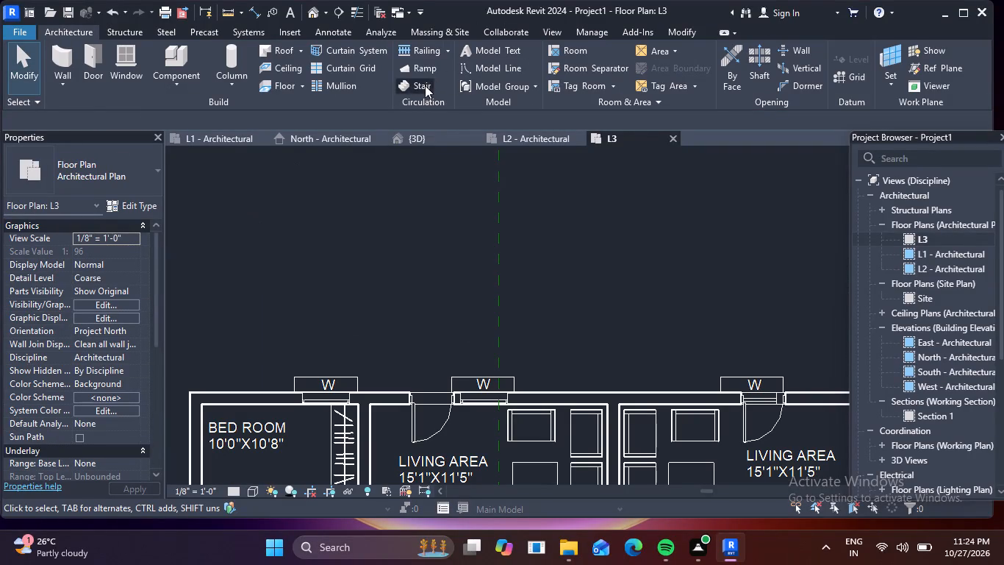
pyautogui.scroll(2, 421, 377)
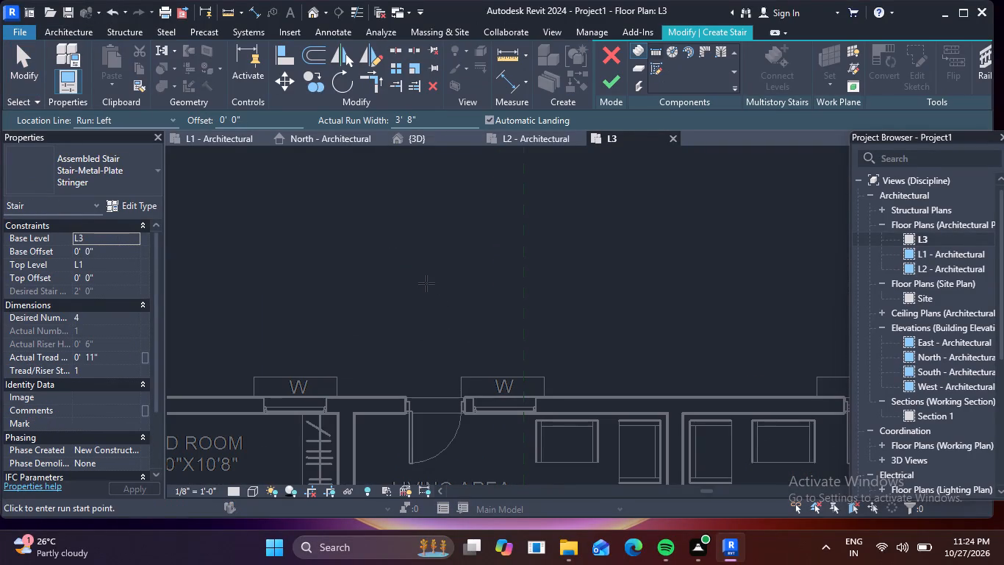
pyautogui.moveTo(426, 282); pyautogui.dragTo(425, 365)
pyautogui.click(425, 365)
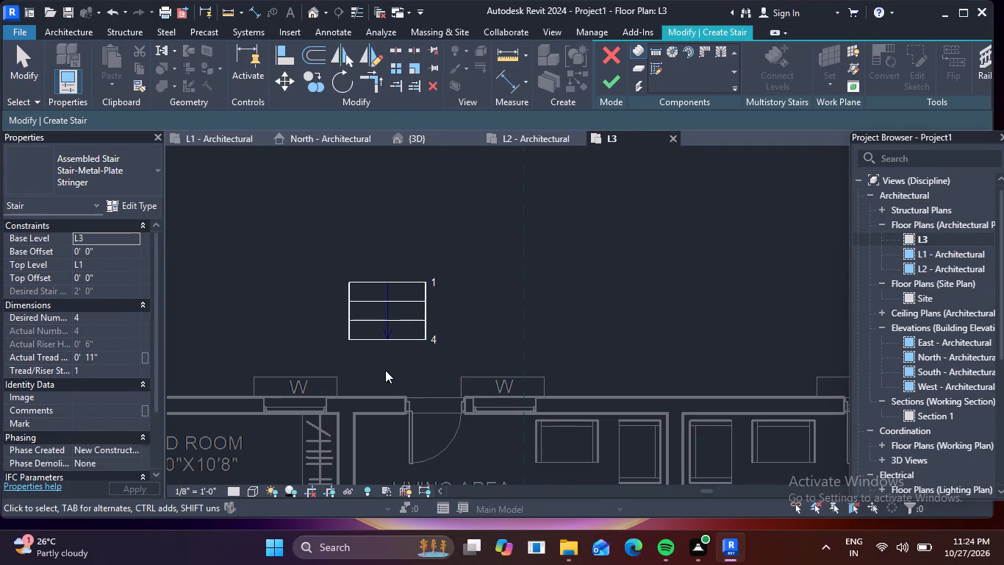
pyautogui.moveTo(389, 335); pyautogui.dragTo(434, 391)
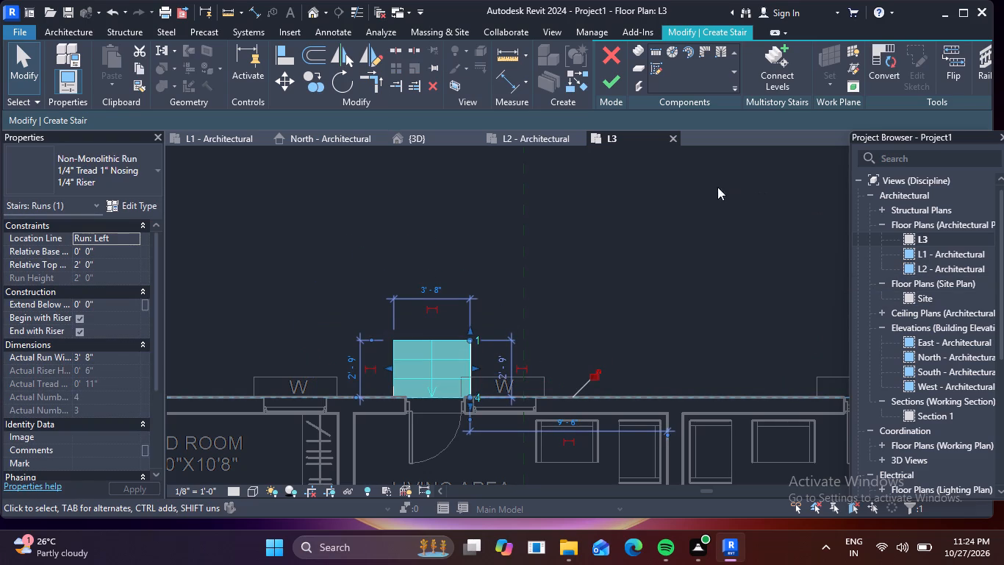
# Examine the new stair run at the entrance door in the 3D view, checking that it rises from the ground to the door.
pyautogui.click(312, 15)
pyautogui.scroll(-3, 704, 335)
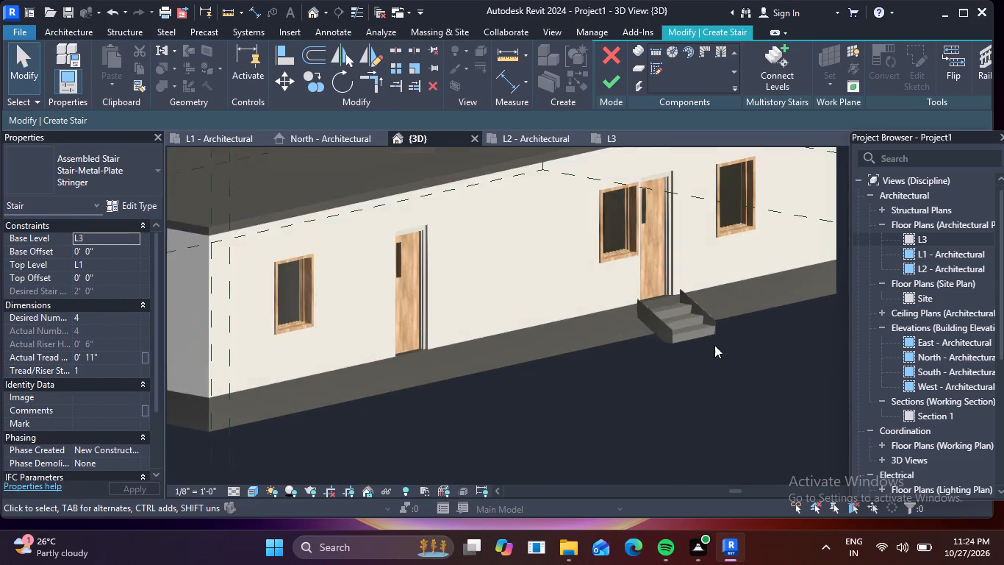
pyautogui.scroll(7, 767, 337)
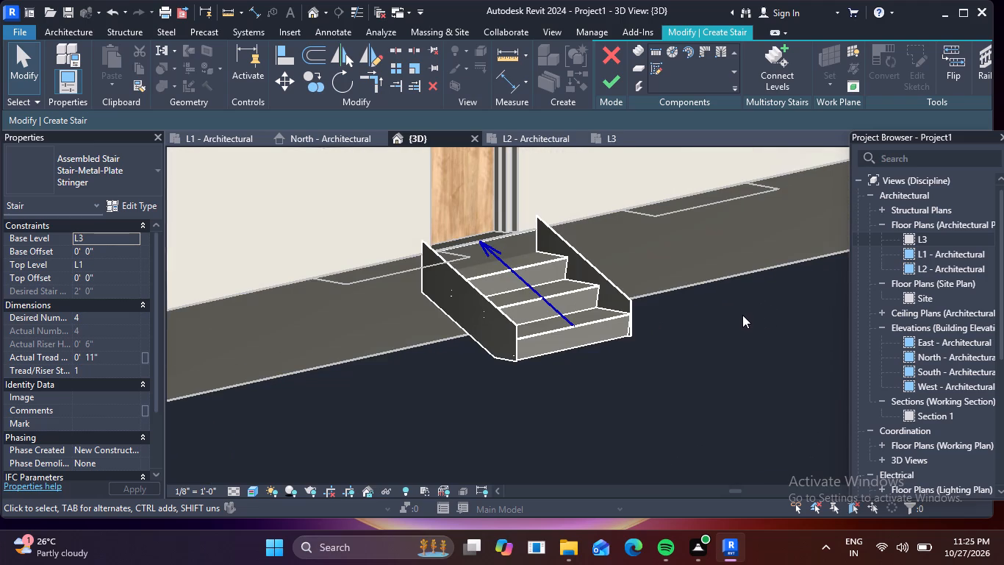
pyautogui.scroll(2, 742, 315)
pyautogui.scroll(-2, 742, 315)
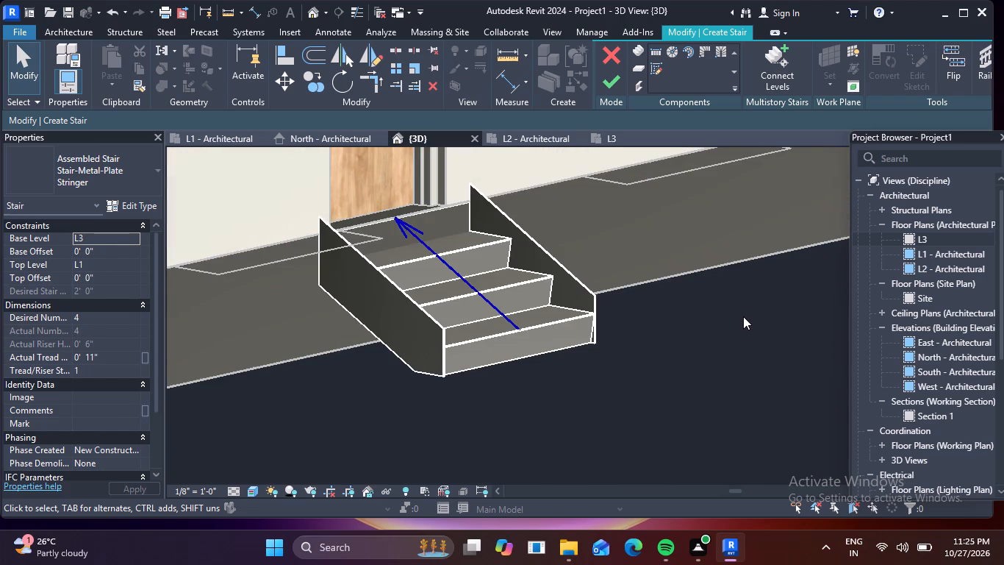
pyautogui.scroll(-7, 743, 316)
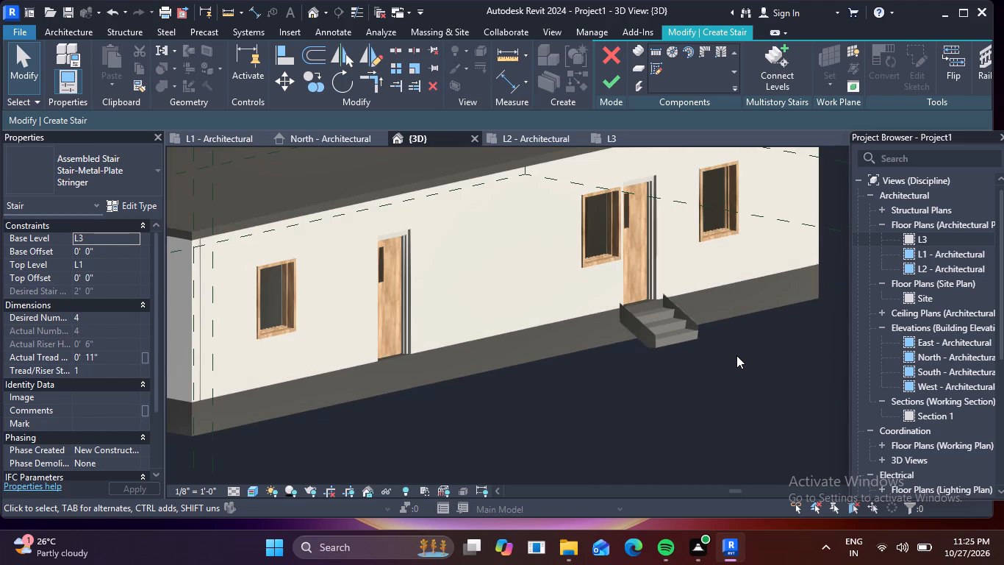
pyautogui.click(644, 330)
pyautogui.moveTo(644, 330); pyautogui.dragTo(505, 399)
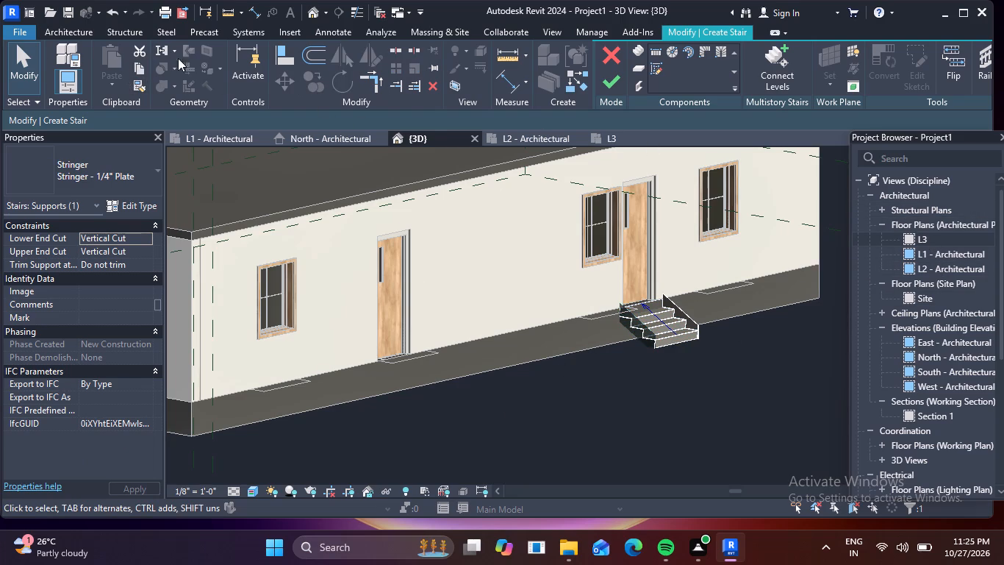
# On the L3 plan, copy the four-riser run from the left living area's entrance to outside the right living area's entrance door.
pyautogui.doubleClick(904, 238)
pyautogui.moveTo(530, 331); pyautogui.dragTo(492, 249, button='middle')
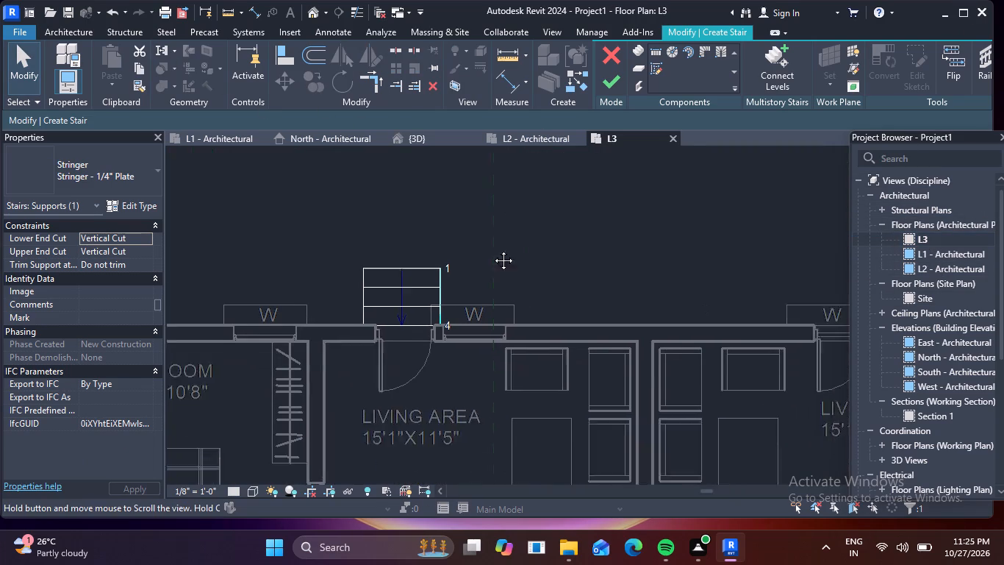
pyautogui.moveTo(492, 249); pyautogui.dragTo(490, 245, button='middle')
pyautogui.click(404, 251)
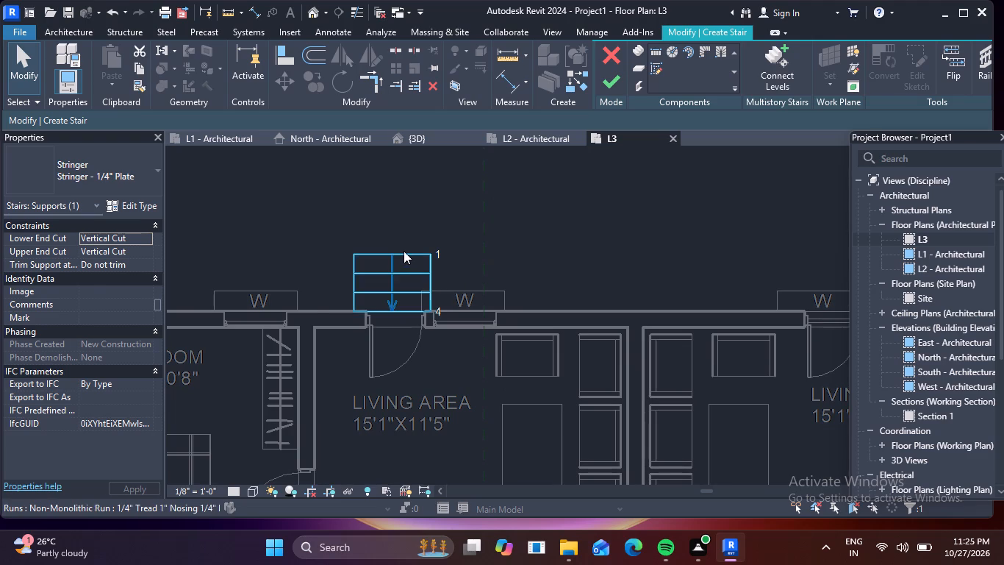
pyautogui.write('co')
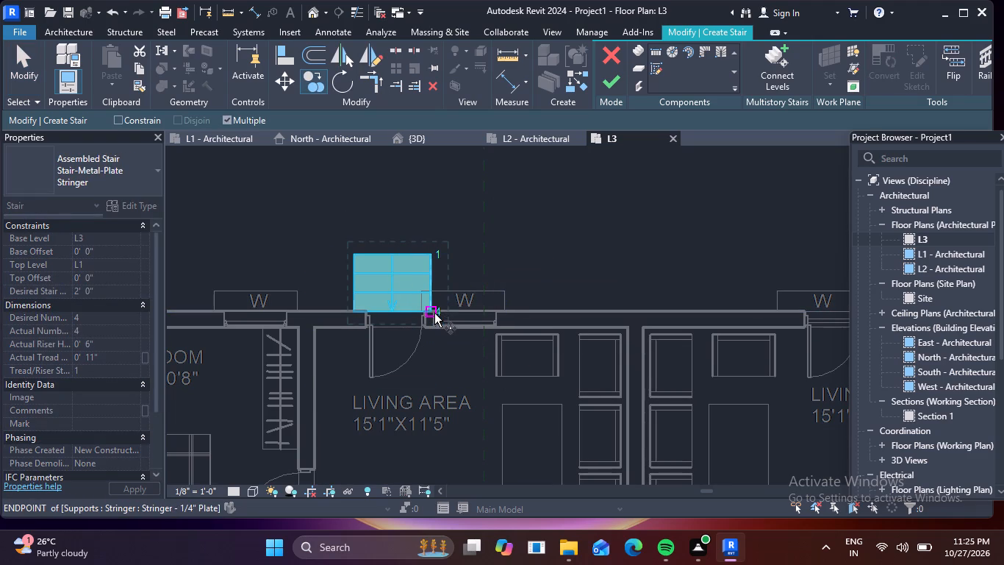
pyautogui.moveTo(434, 313); pyautogui.dragTo(613, 294)
pyautogui.moveTo(711, 286); pyautogui.dragTo(478, 260, button='middle')
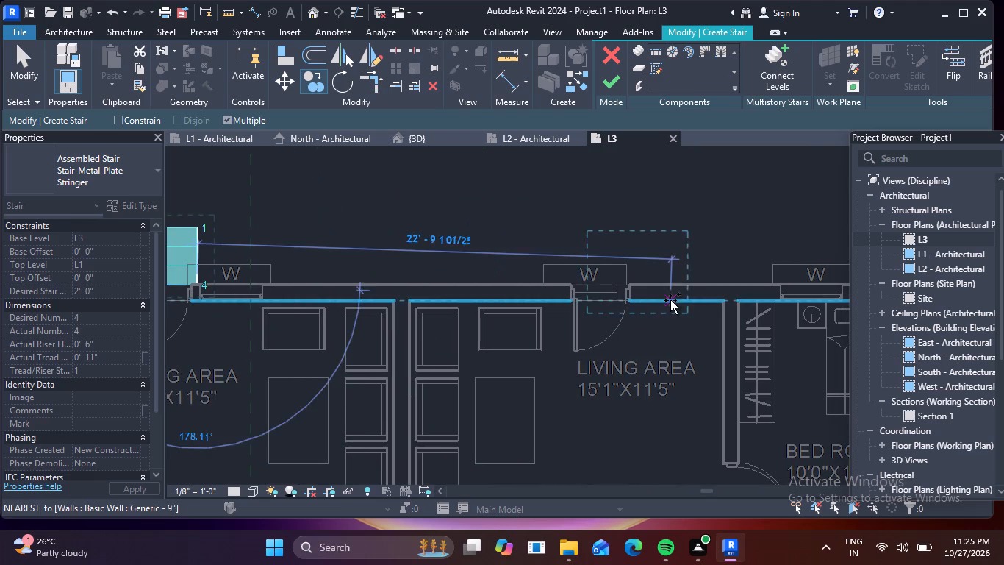
pyautogui.scroll(2, 645, 286)
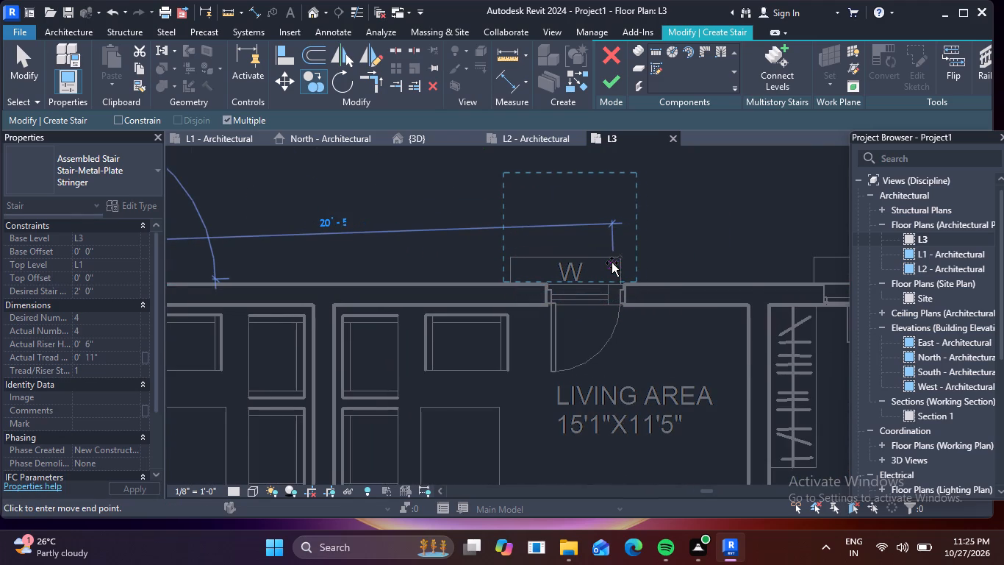
pyautogui.click(620, 263)
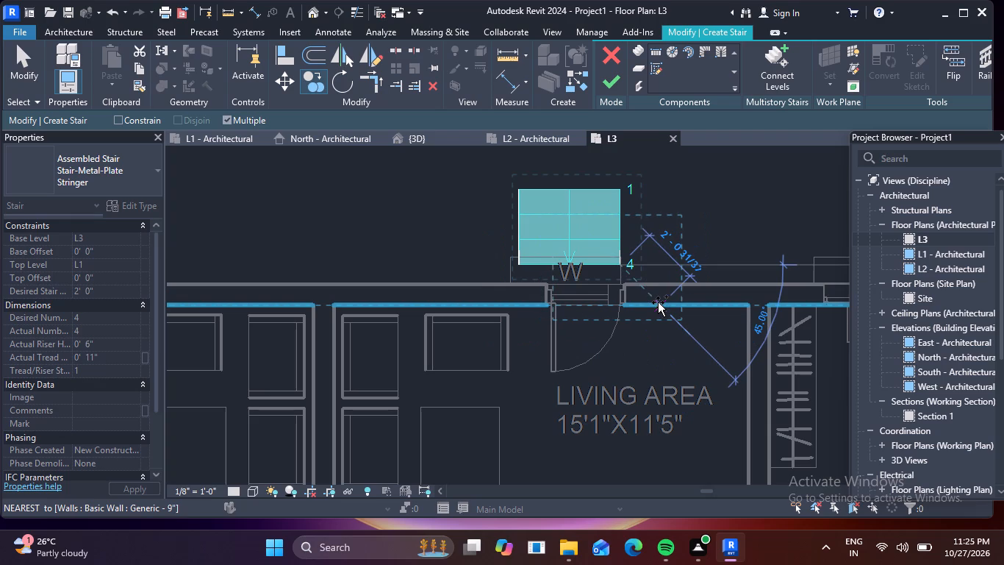
# Move the copied four-riser run onto the right living area's entrance door, its last riser on the outer wall face, and finish the stair.
pyautogui.press('Escape')
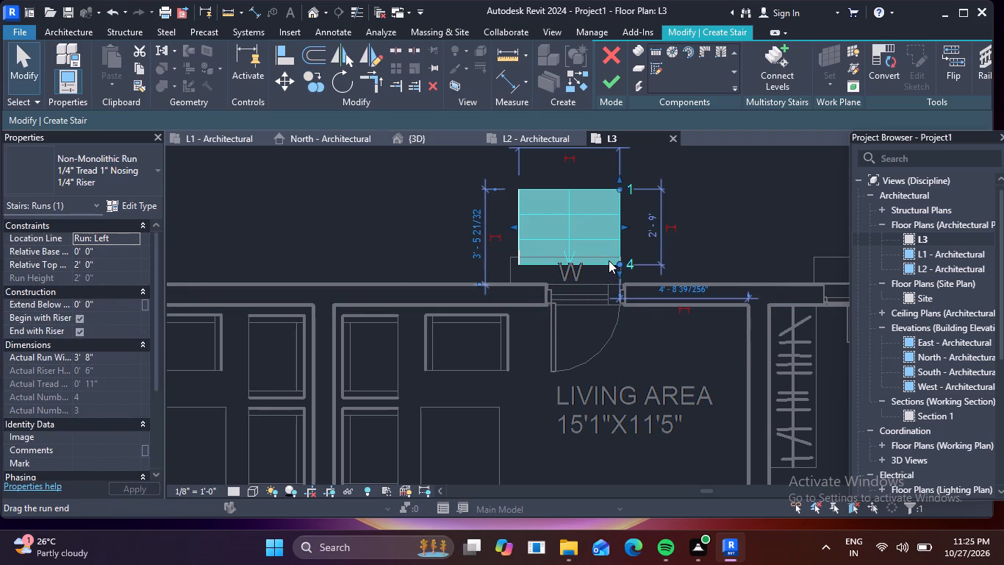
pyautogui.moveTo(608, 265); pyautogui.dragTo(629, 291)
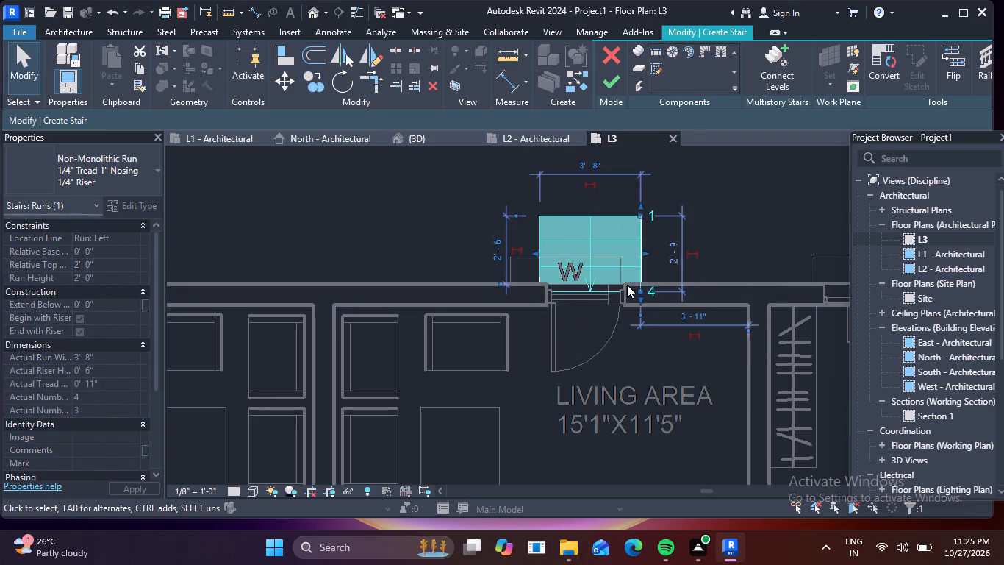
pyautogui.click(627, 285)
pyautogui.scroll(3, 645, 264)
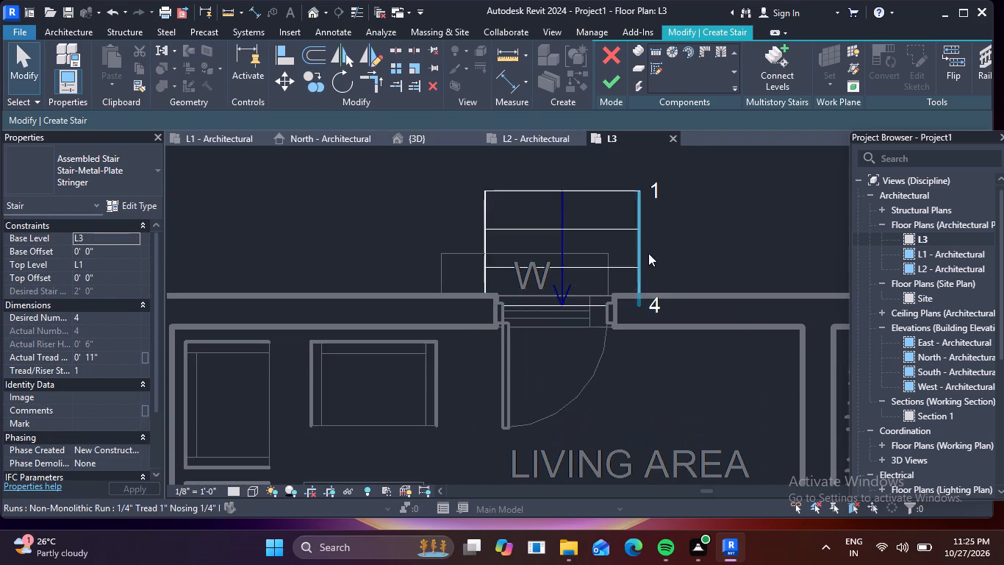
pyautogui.moveTo(639, 284); pyautogui.dragTo(624, 260)
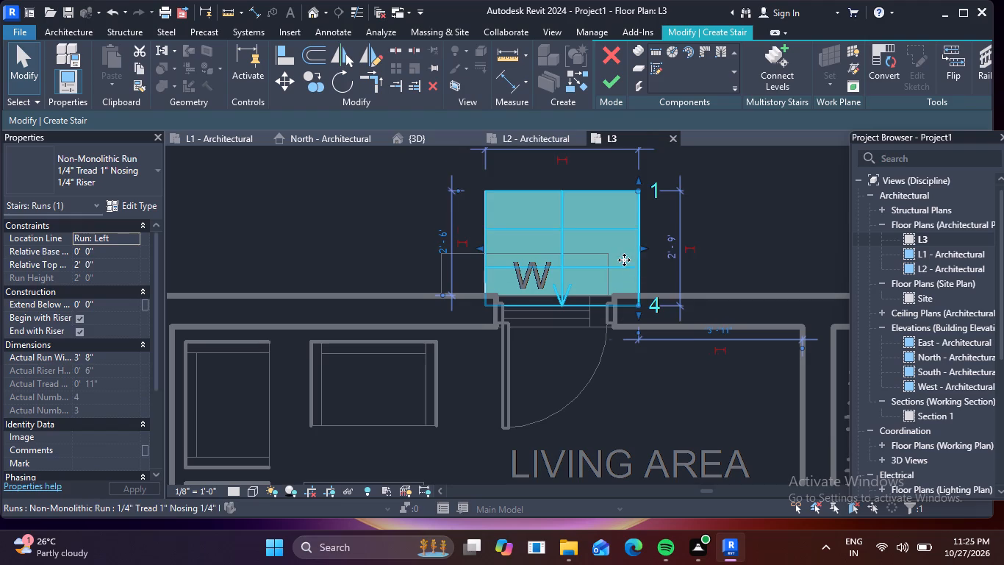
pyautogui.moveTo(624, 260); pyautogui.dragTo(619, 272)
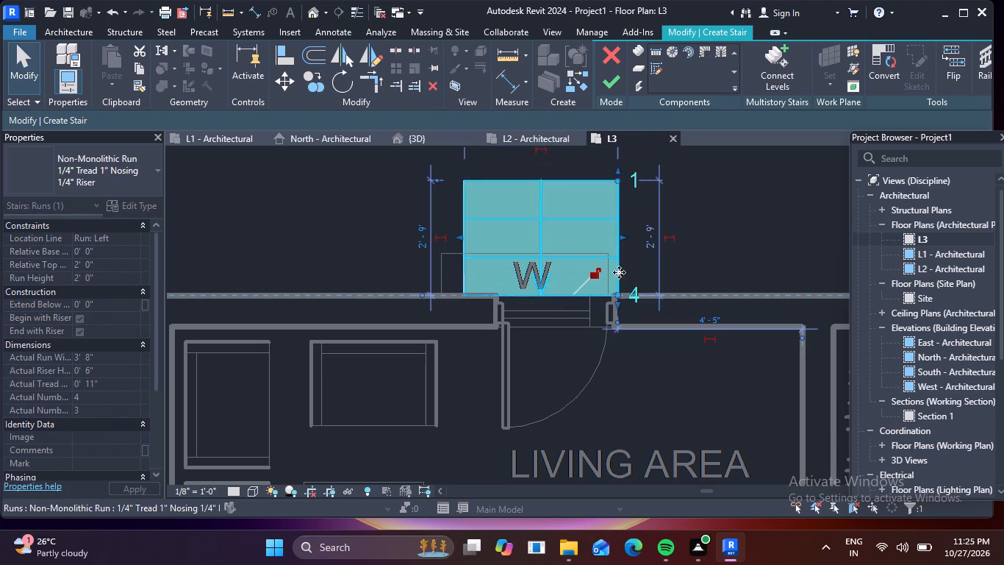
pyautogui.scroll(-3, 715, 250)
pyautogui.moveTo(736, 247); pyautogui.dragTo(736, 257, button='middle')
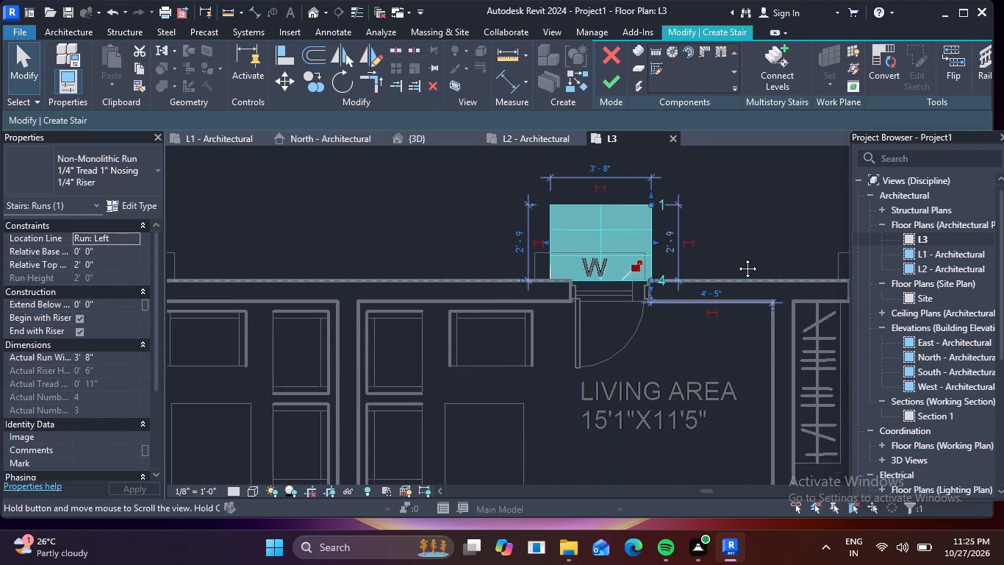
pyautogui.moveTo(736, 257); pyautogui.dragTo(723, 301, button='middle')
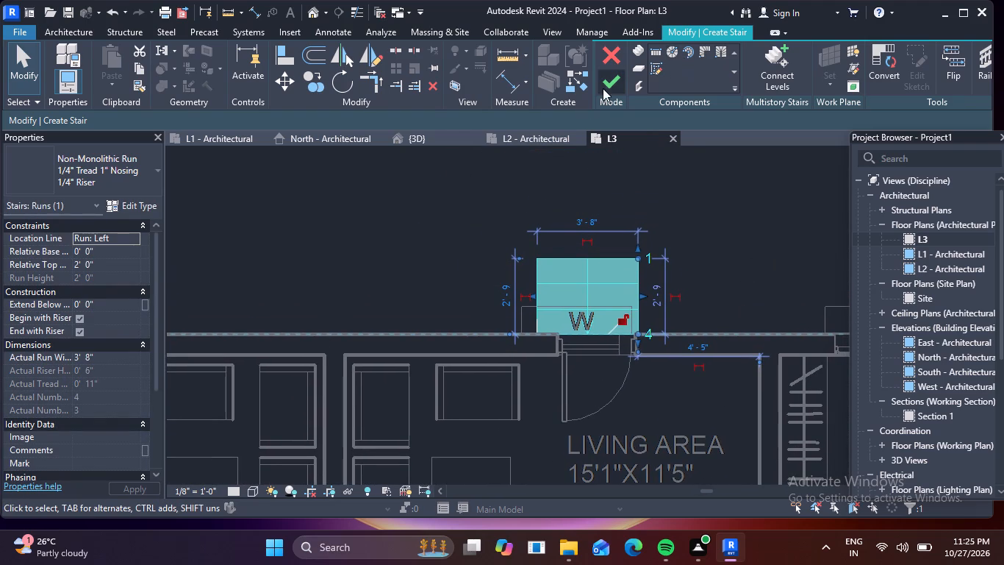
pyautogui.click(606, 85)
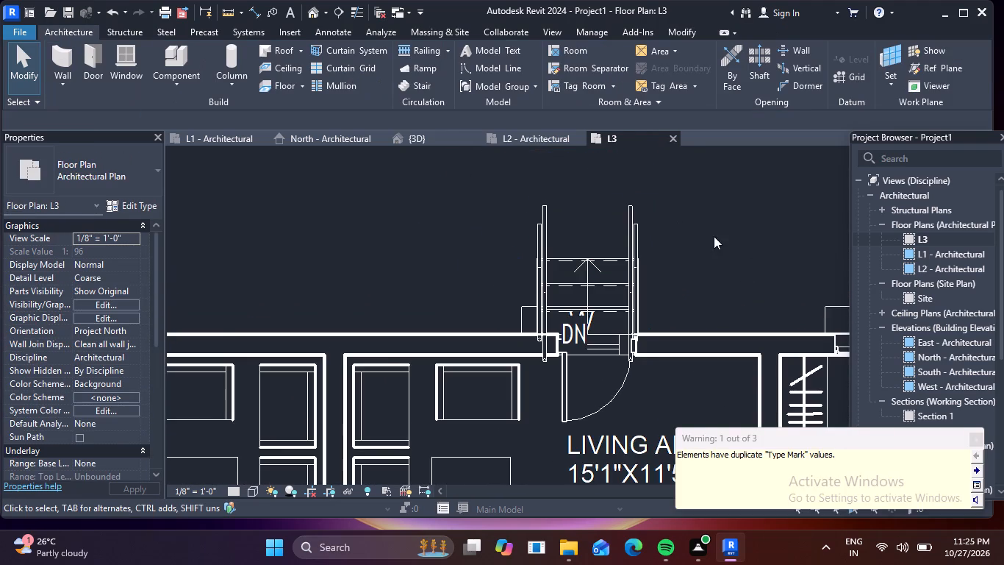
# In the 3D view, delete both railings from each of the two entrance stairs, leaving only the steps.
pyautogui.scroll(-5, 714, 236)
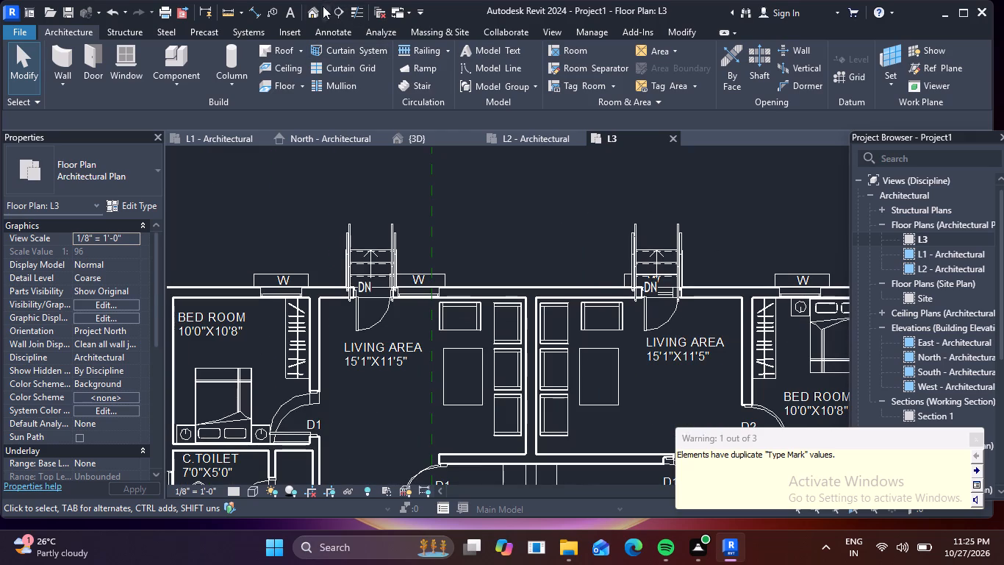
pyautogui.doubleClick(307, 13)
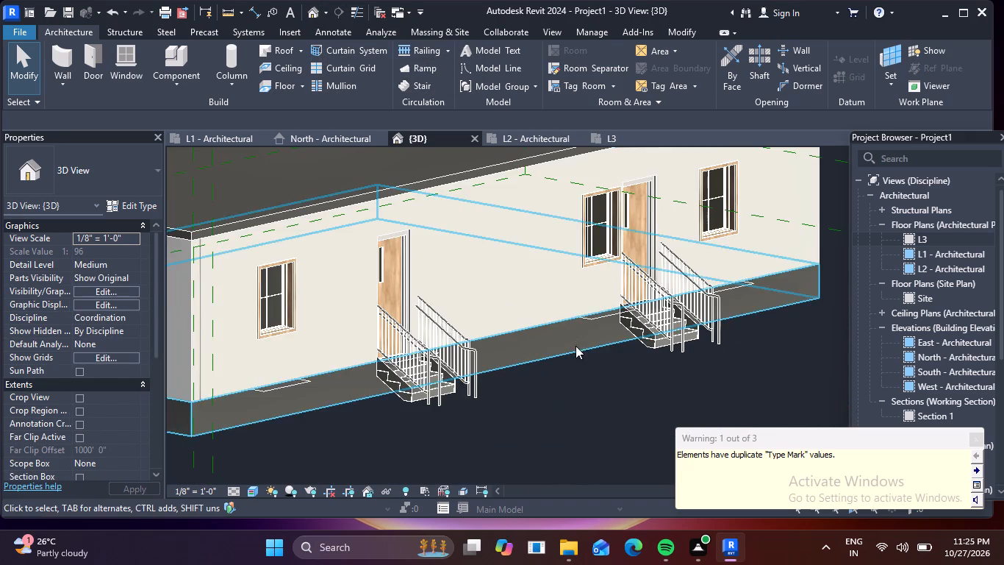
pyautogui.scroll(3, 572, 349)
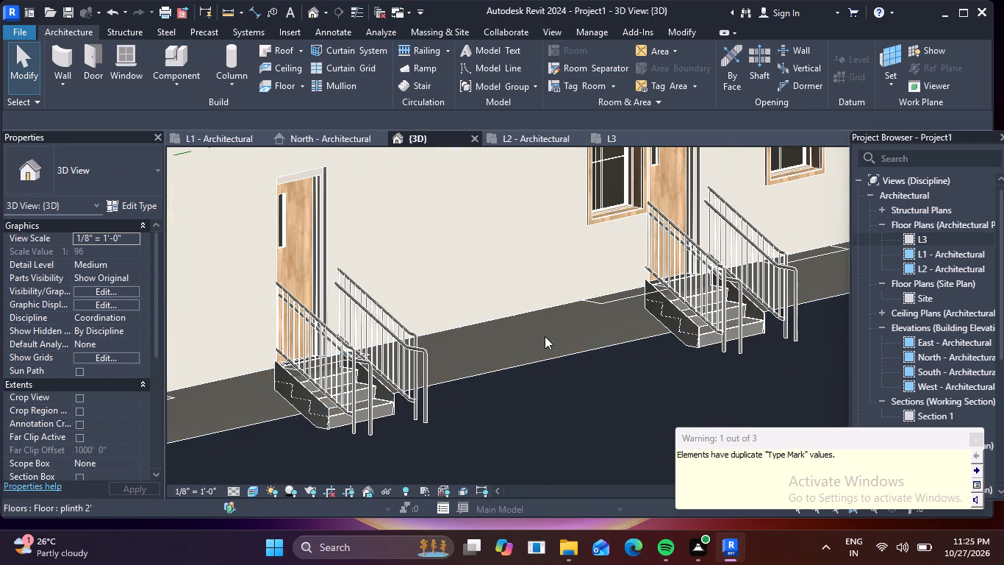
pyautogui.click(406, 356)
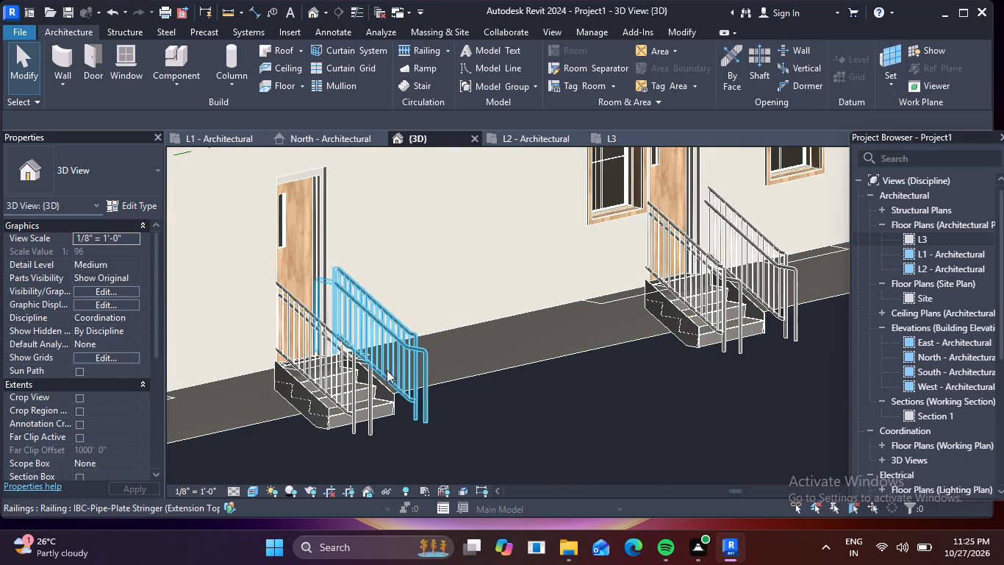
pyautogui.click(347, 354)
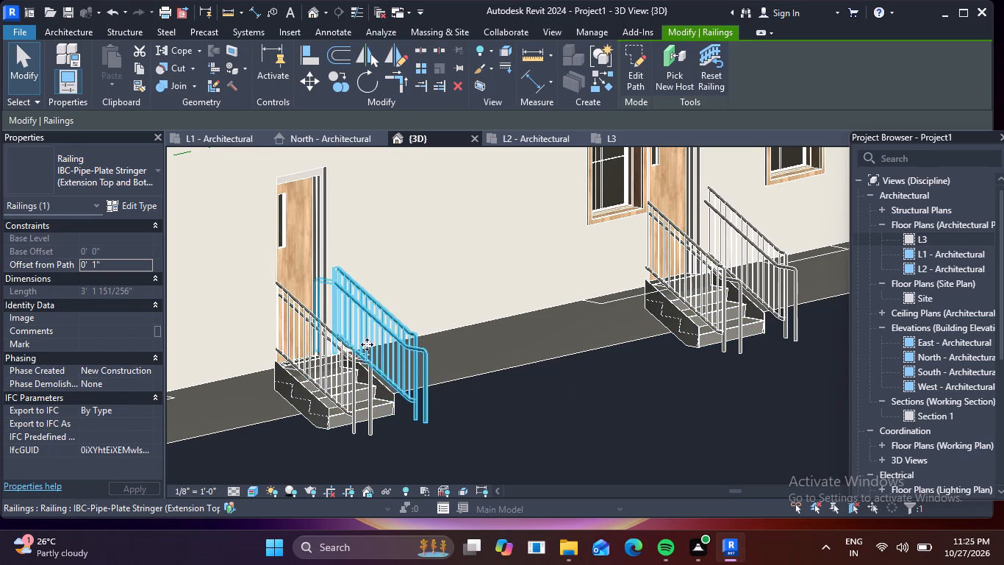
pyautogui.press('Delete')
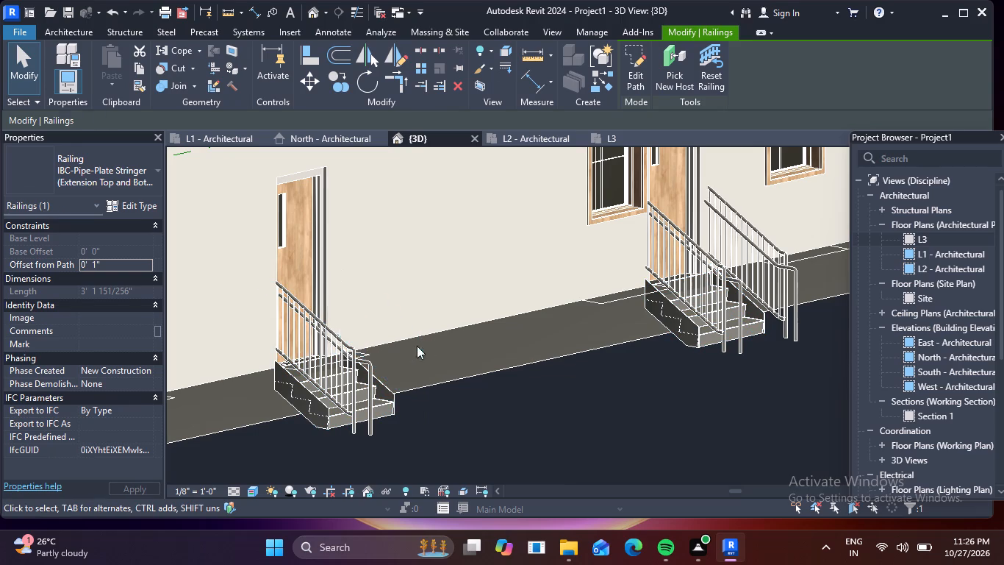
pyautogui.click(356, 362)
pyautogui.press('Delete')
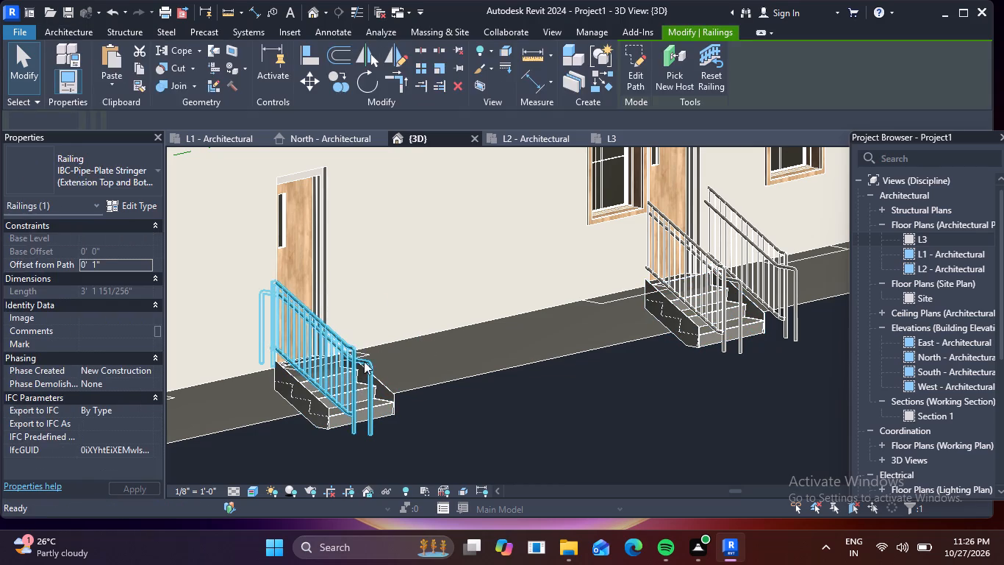
pyautogui.moveTo(538, 321); pyautogui.dragTo(431, 402, button='middle')
pyautogui.click(599, 347)
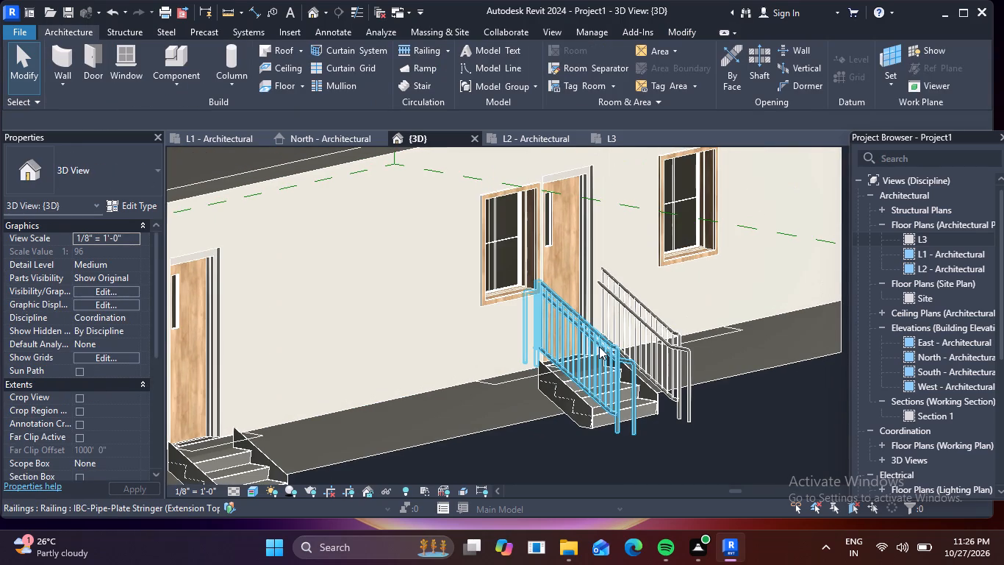
pyautogui.press('Delete')
pyautogui.click(650, 319)
pyautogui.press('Delete')
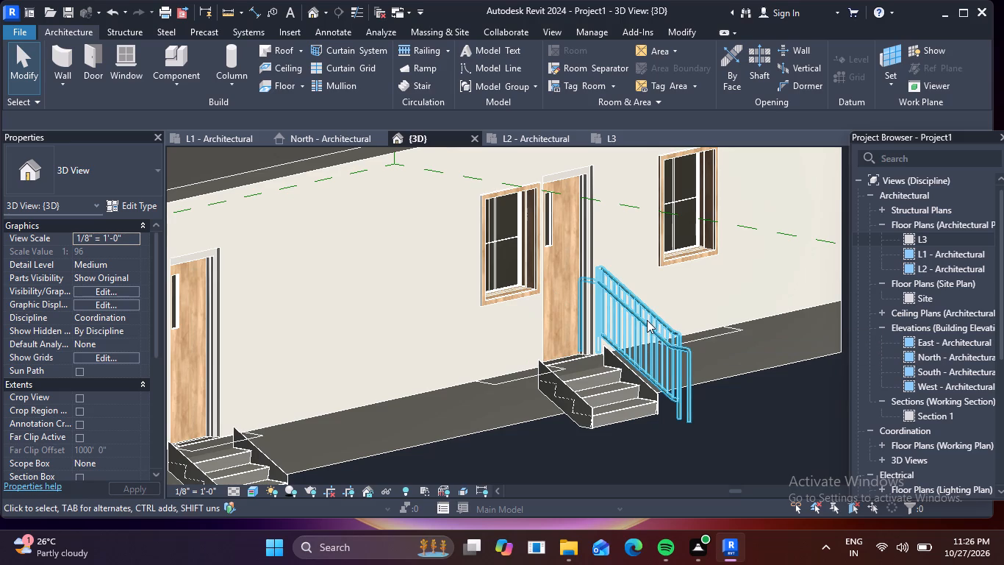
# Examine the whole building in the 3D view, checking the two entrance stairs against the doors and plinth.
pyautogui.scroll(-3, 644, 319)
pyautogui.scroll(-4, 711, 333)
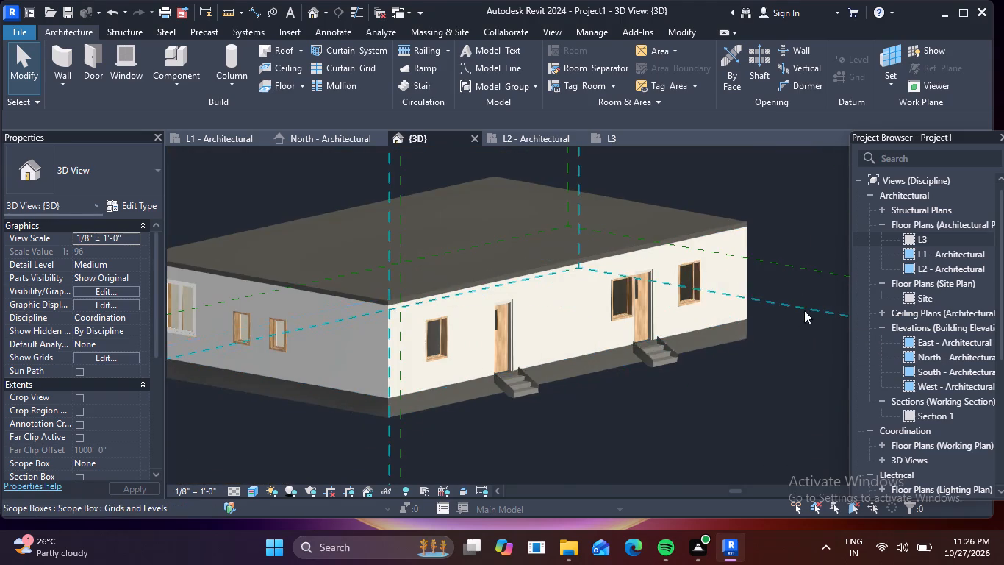
pyautogui.scroll(-3, 754, 340)
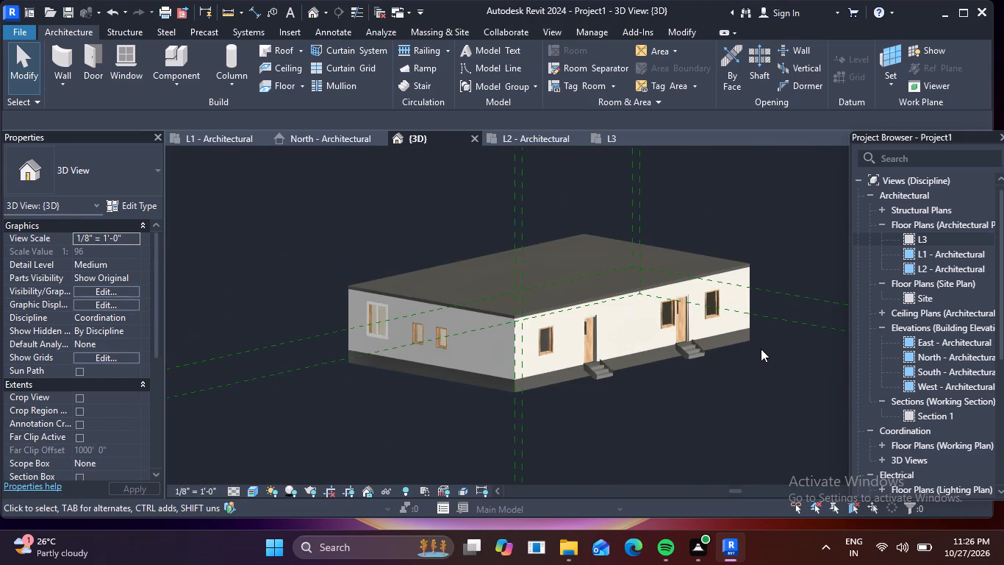
pyautogui.scroll(4, 610, 296)
pyautogui.moveTo(670, 268); pyautogui.dragTo(703, 274, button='middle')
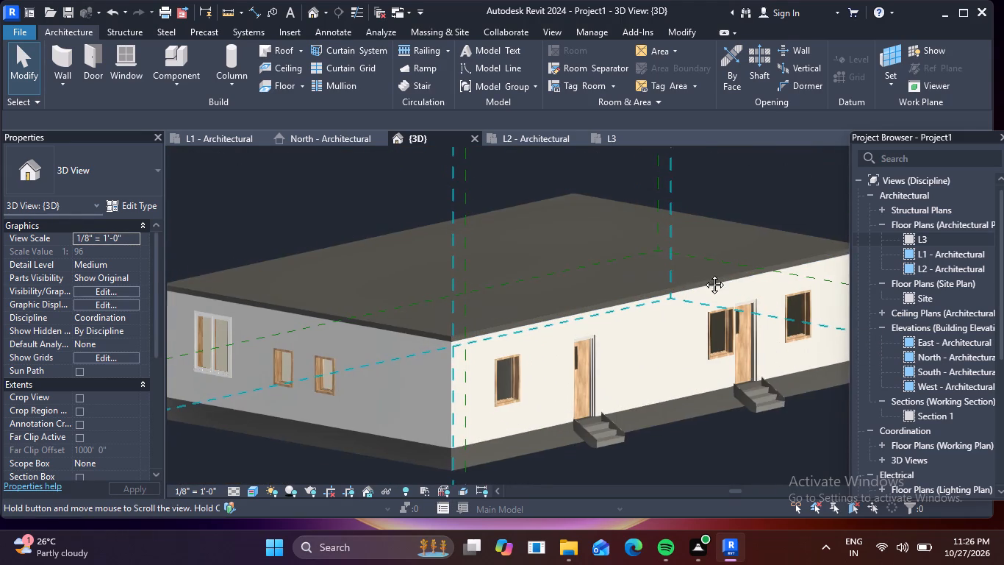
pyautogui.moveTo(703, 274); pyautogui.dragTo(723, 269, button='middle')
pyautogui.scroll(-2, 723, 269)
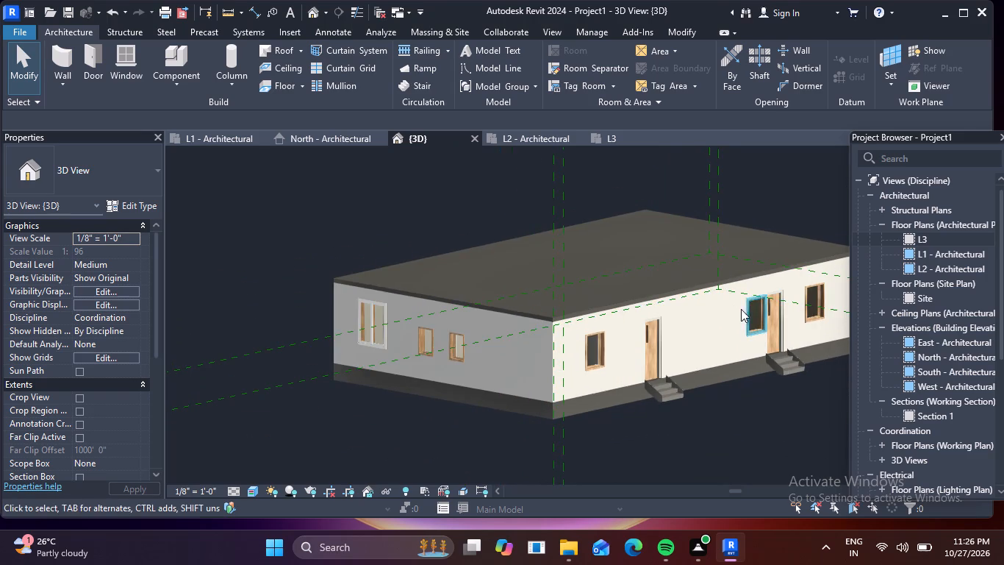
pyautogui.moveTo(734, 308); pyautogui.dragTo(564, 296, button='middle')
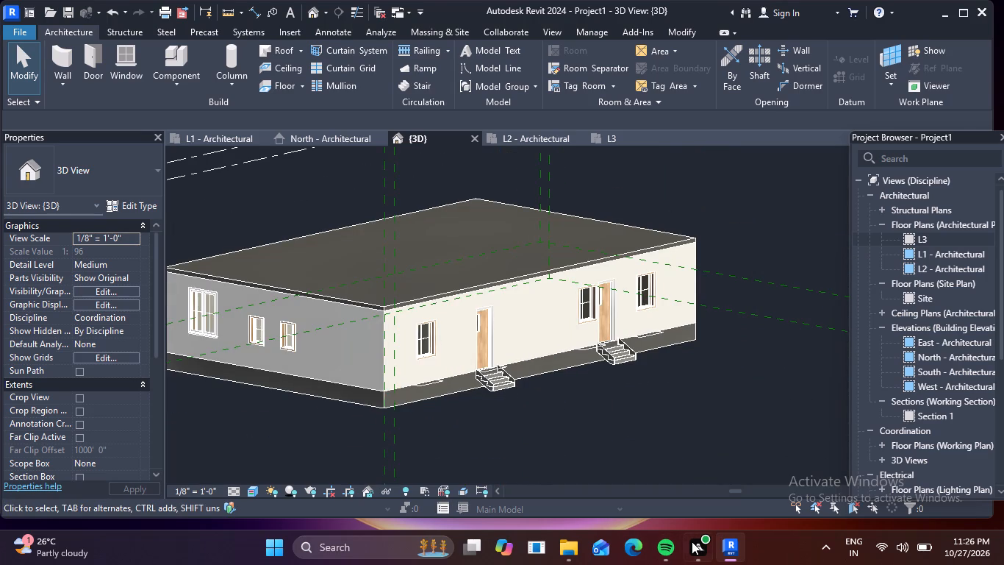
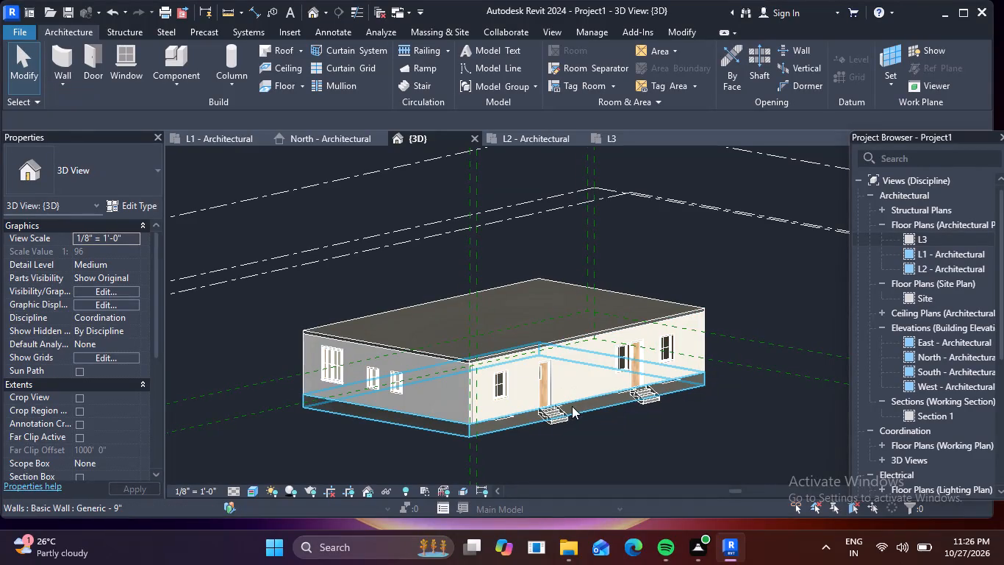
# Delete the Grids and Levels and Views Overall scope boxes around the building in the 3D view.
pyautogui.moveTo(614, 444); pyautogui.dragTo(608, 426, button='middle')
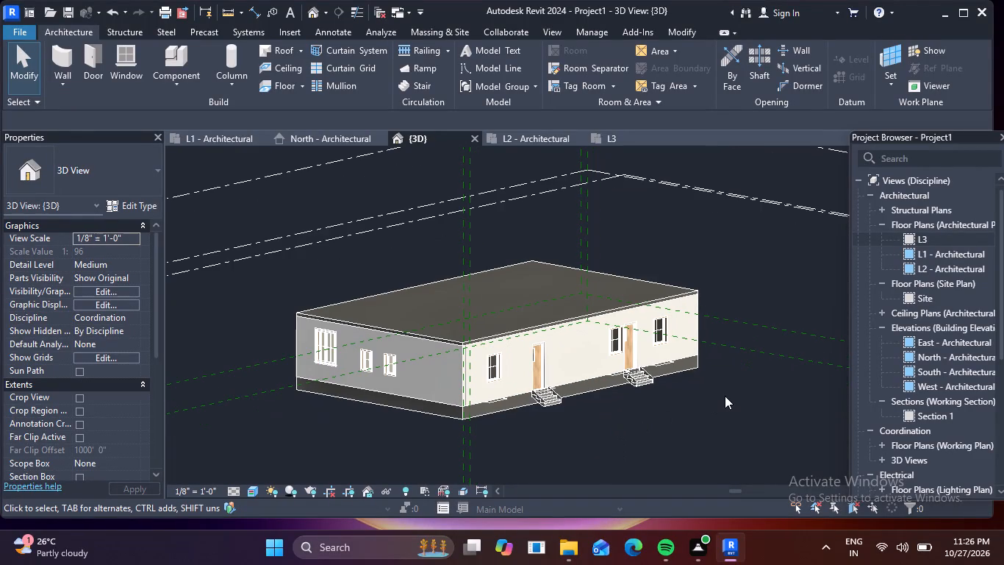
pyautogui.moveTo(725, 396); pyautogui.dragTo(717, 405, button='middle')
pyautogui.moveTo(775, 405); pyautogui.dragTo(767, 390)
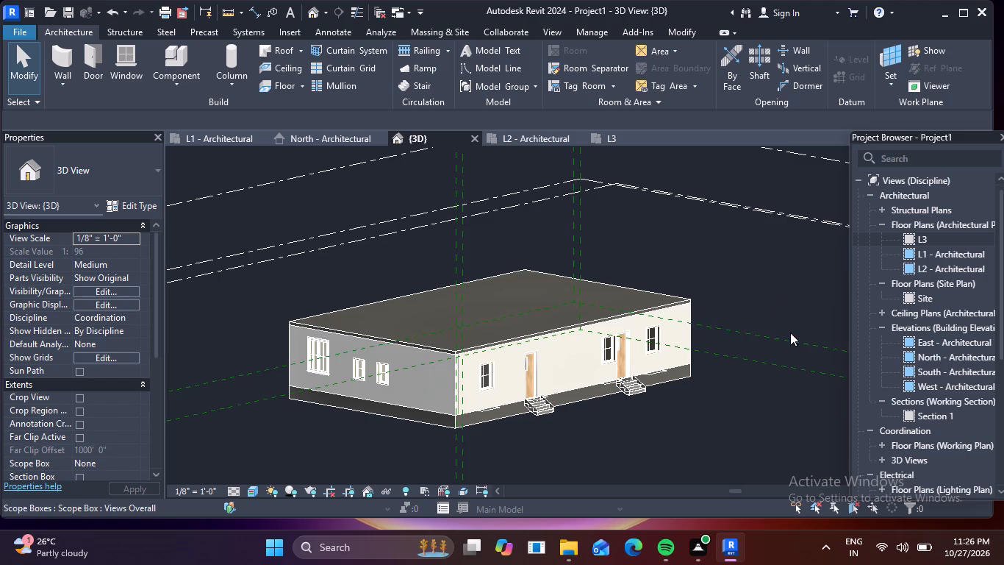
pyautogui.click(791, 335)
pyautogui.click(775, 360)
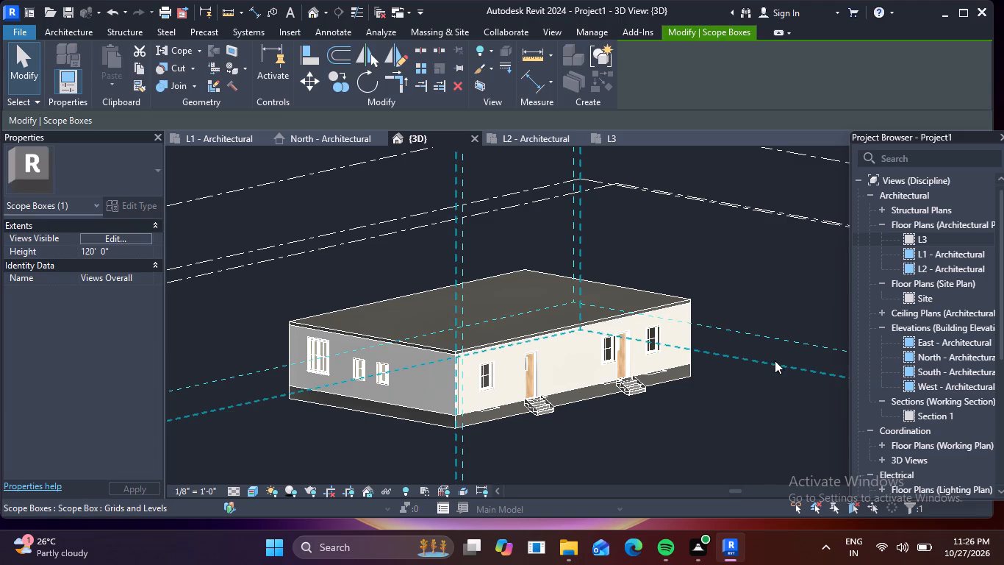
pyautogui.press('Delete')
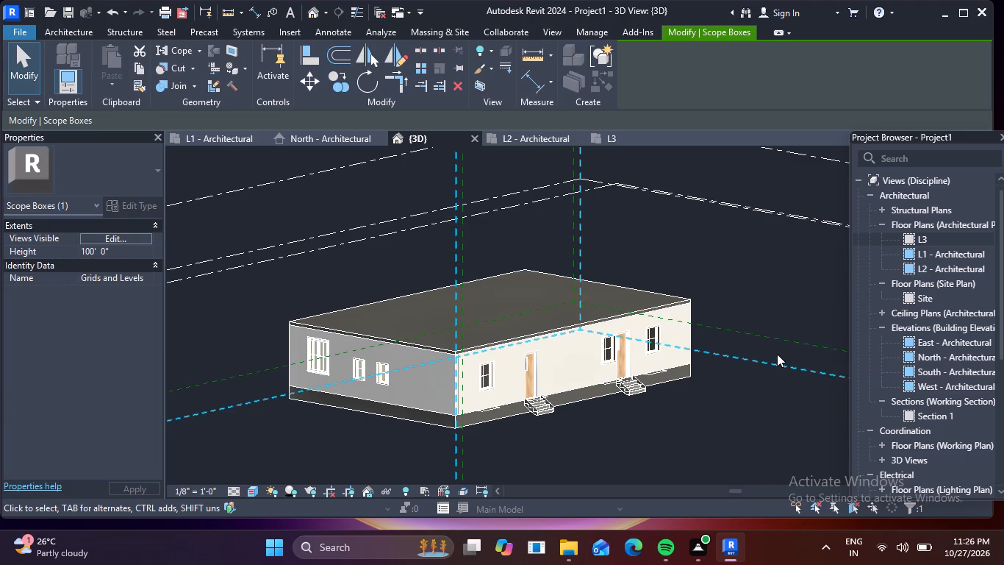
pyautogui.click(776, 344)
pyautogui.press('Delete')
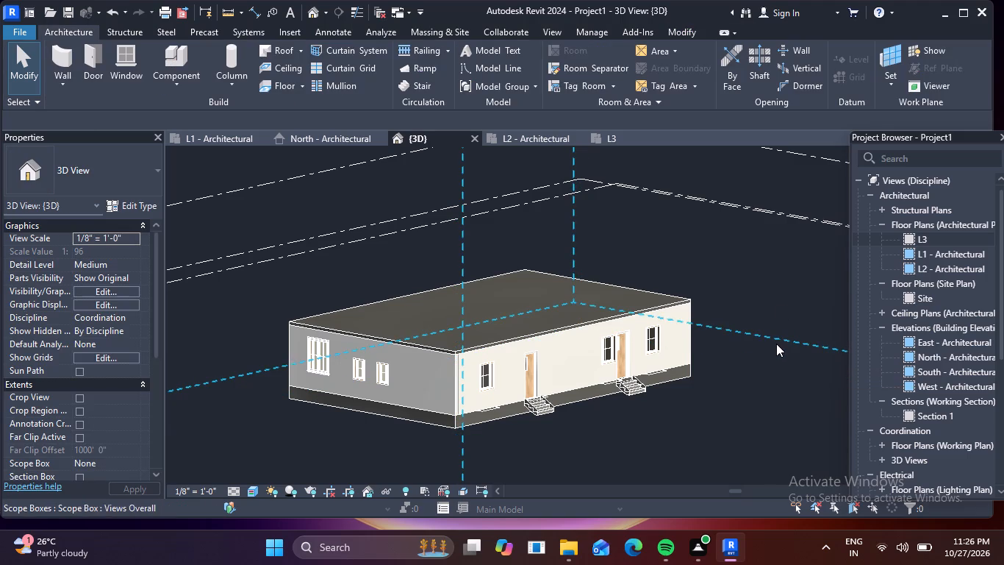
# Examine the building in the 3D view, checking the entrance front with its doors, windows and stairs and the adjoining side wall's windows.
pyautogui.scroll(-1, 772, 338)
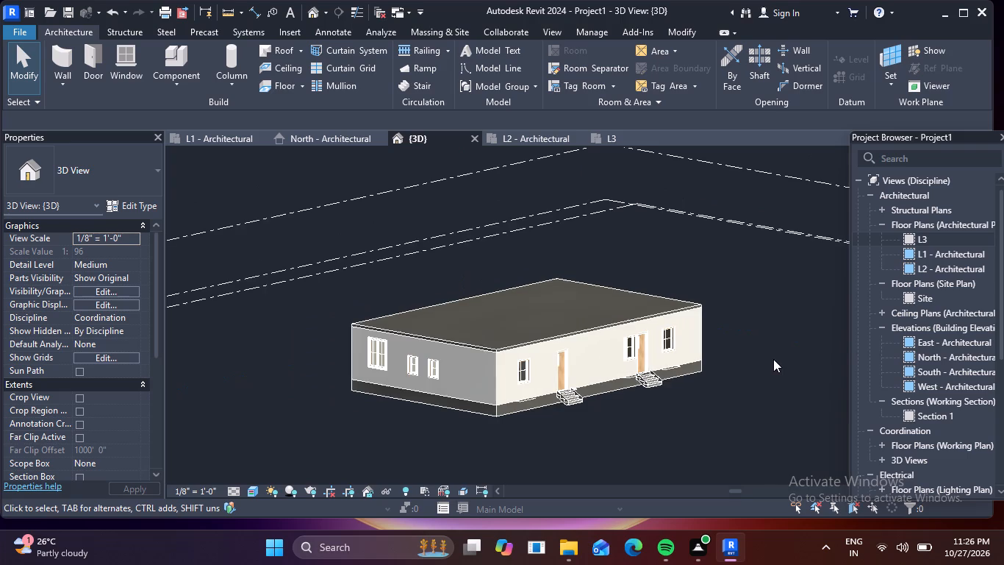
pyautogui.middleClick(774, 359)
pyautogui.moveTo(774, 359); pyautogui.dragTo(767, 387, button='middle')
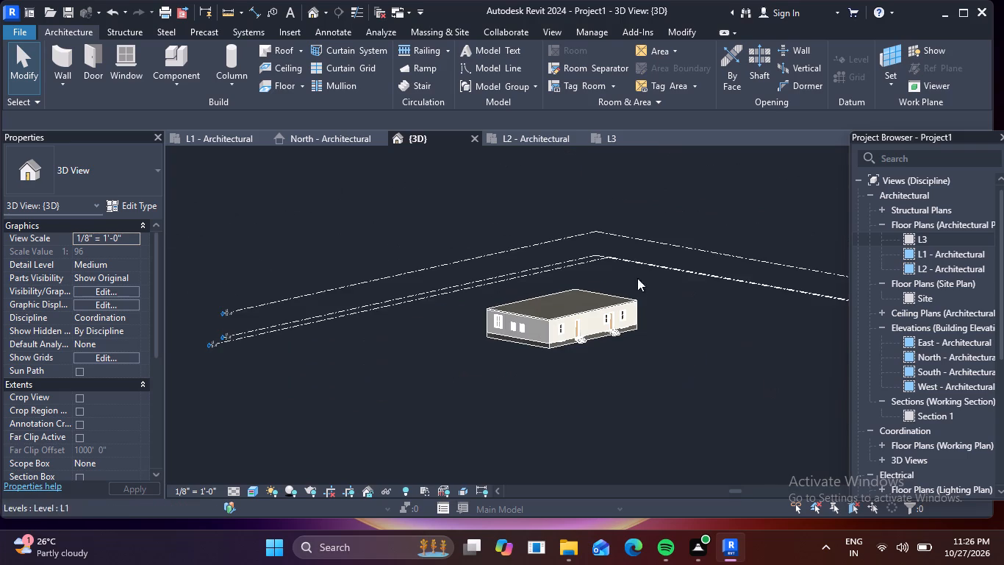
pyautogui.scroll(5, 632, 294)
pyautogui.moveTo(686, 312); pyautogui.dragTo(686, 327, button='middle')
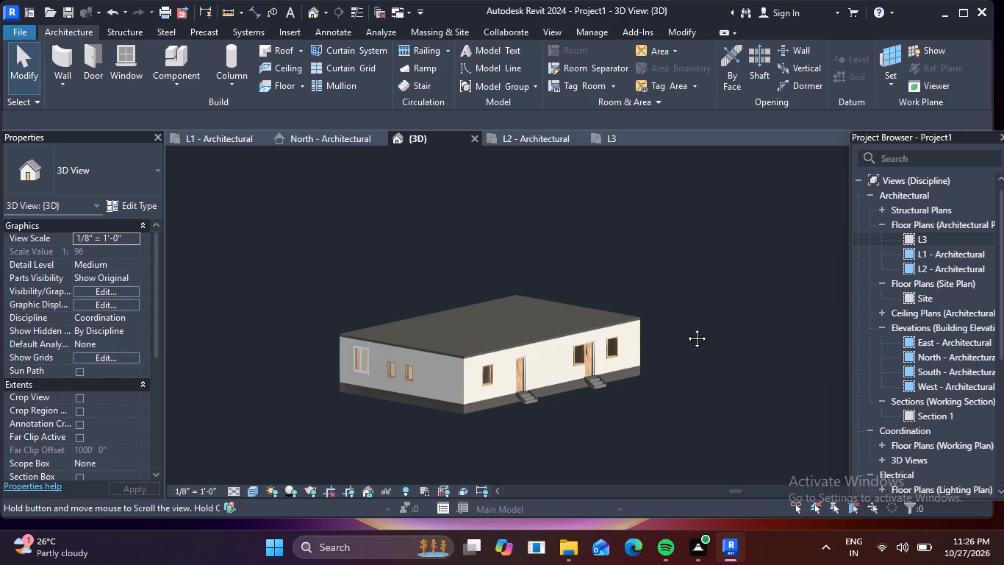
pyautogui.moveTo(686, 327); pyautogui.dragTo(684, 327, button='middle')
pyautogui.scroll(1, 684, 327)
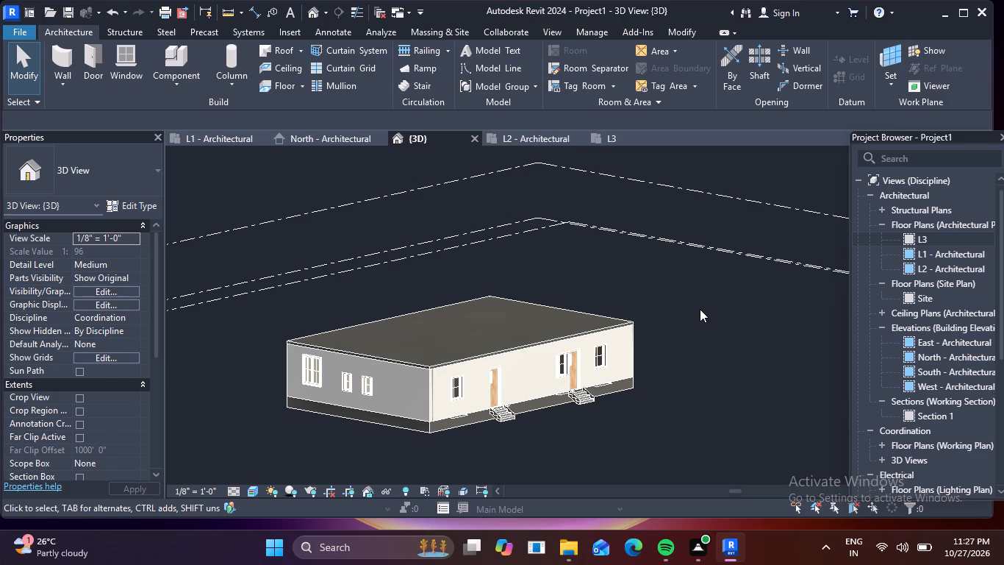
pyautogui.scroll(6, 558, 405)
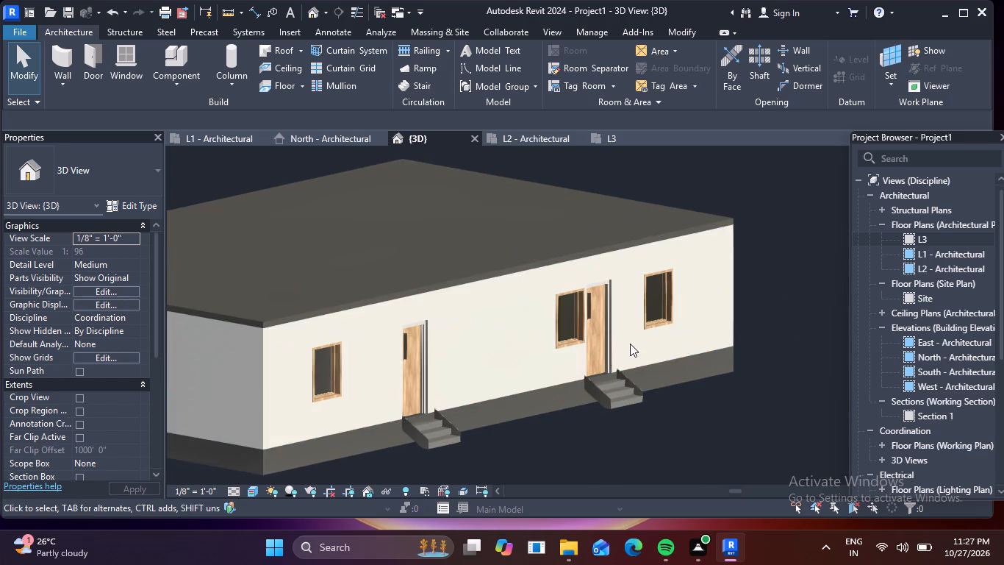
pyautogui.scroll(-6, 415, 294)
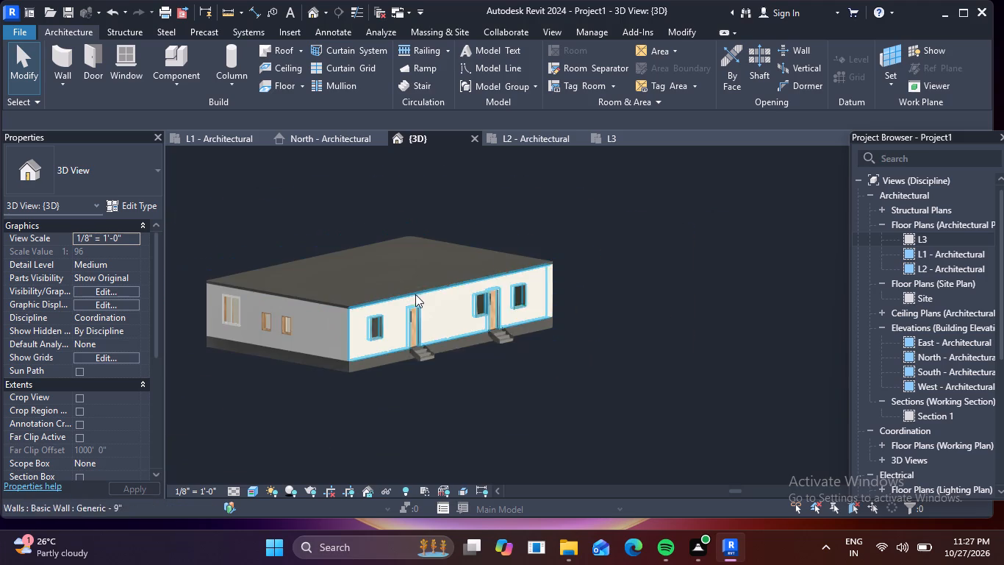
pyautogui.moveTo(304, 341); pyautogui.dragTo(392, 379, button='middle')
pyautogui.scroll(6, 316, 335)
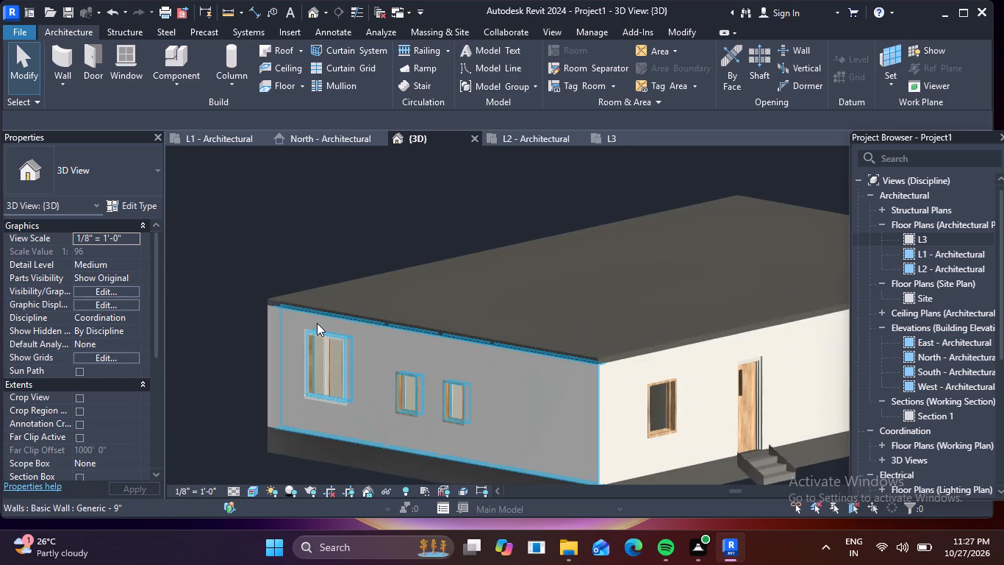
pyautogui.scroll(-6, 382, 294)
pyautogui.scroll(6, 417, 370)
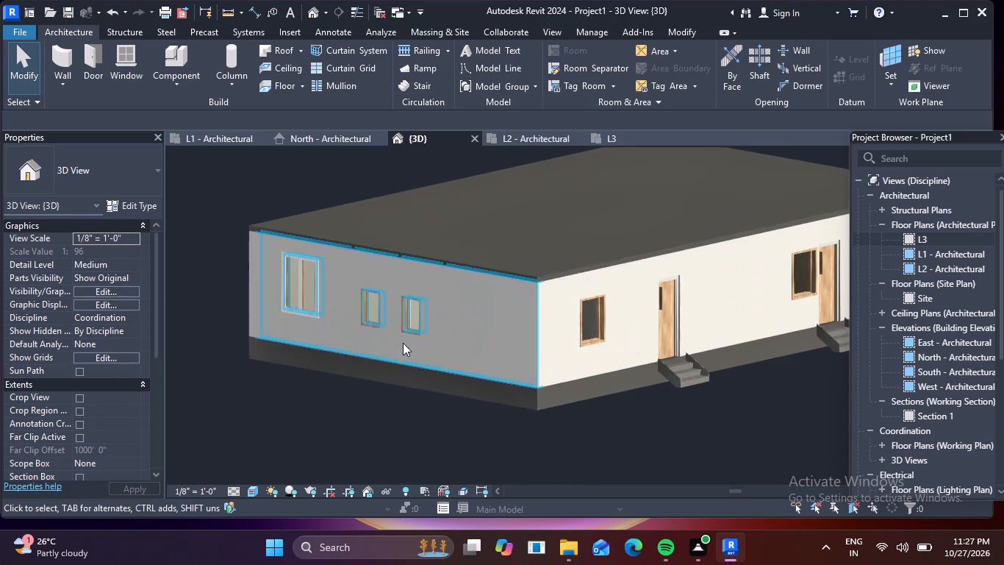
pyautogui.scroll(6, 410, 324)
pyautogui.scroll(-7, 470, 330)
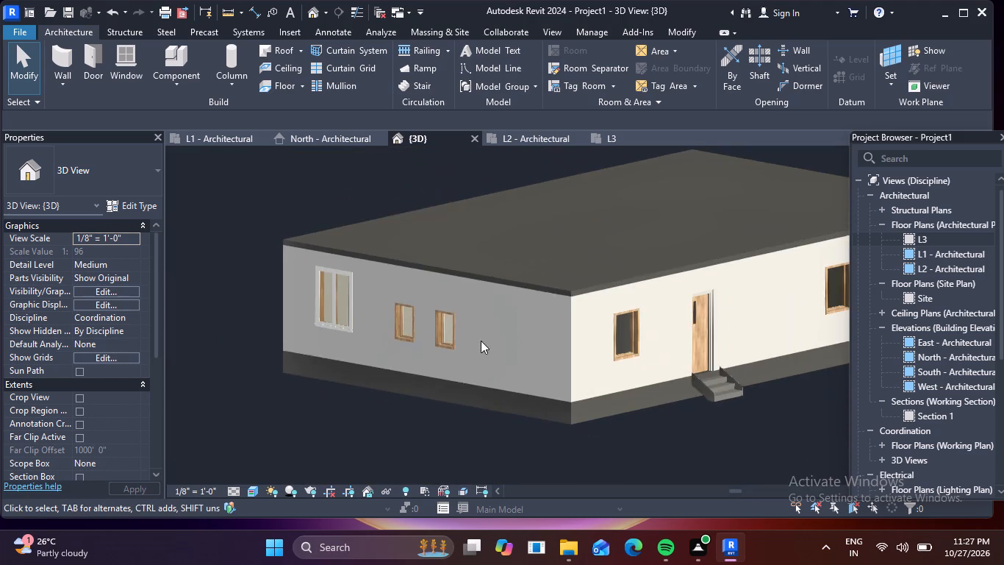
pyautogui.scroll(-4, 531, 322)
pyautogui.moveTo(644, 324); pyautogui.dragTo(470, 392, button='middle')
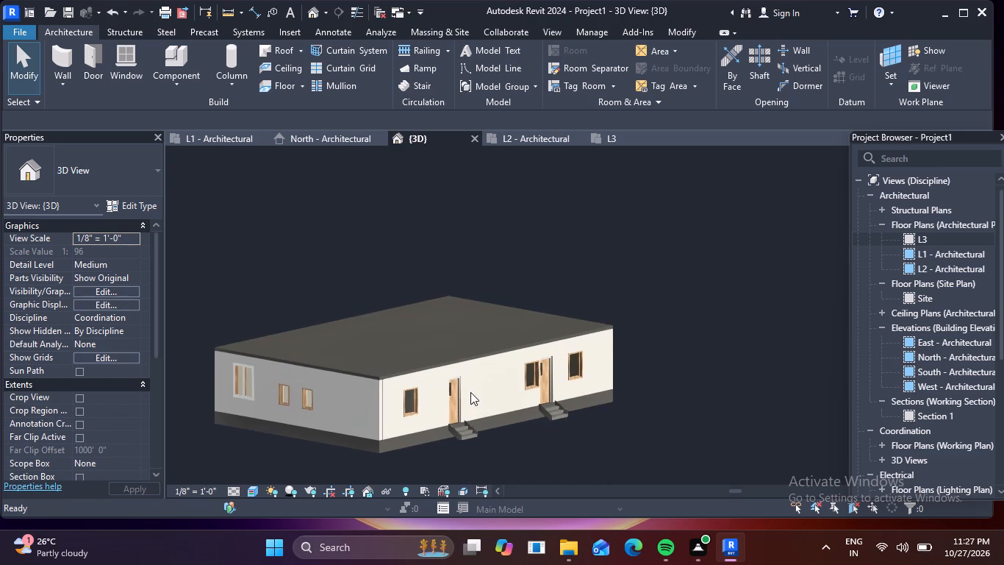
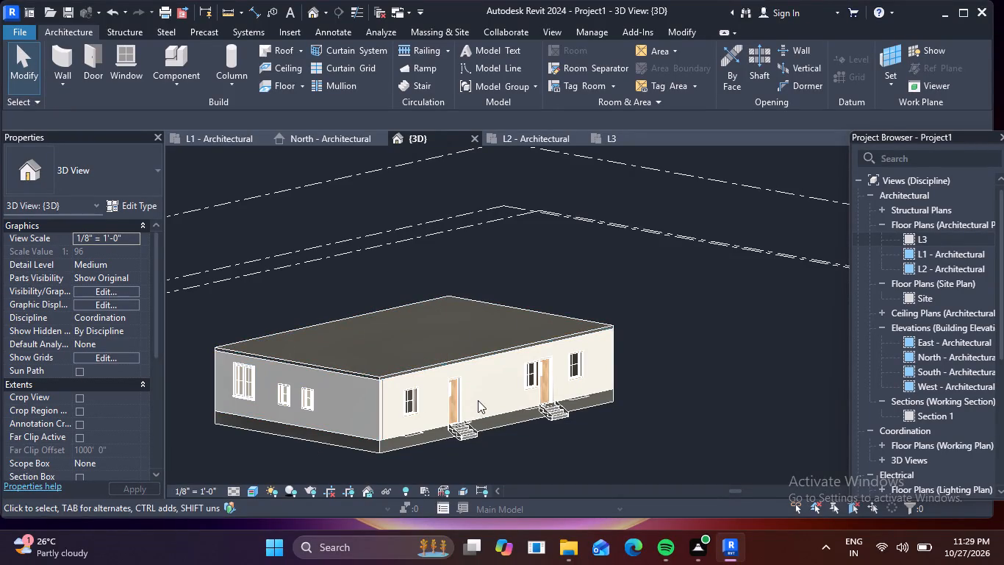
# Save the Project1 building model.
pyautogui.scroll(-2, 584, 380)
pyautogui.moveTo(609, 397); pyautogui.dragTo(619, 338, button='middle')
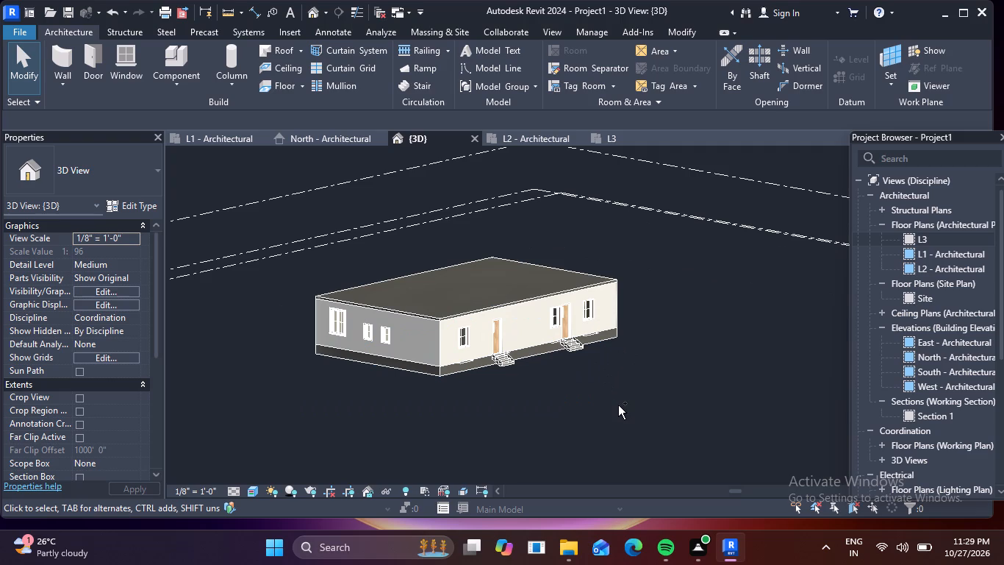
pyautogui.hotkey('ctrl', 's')
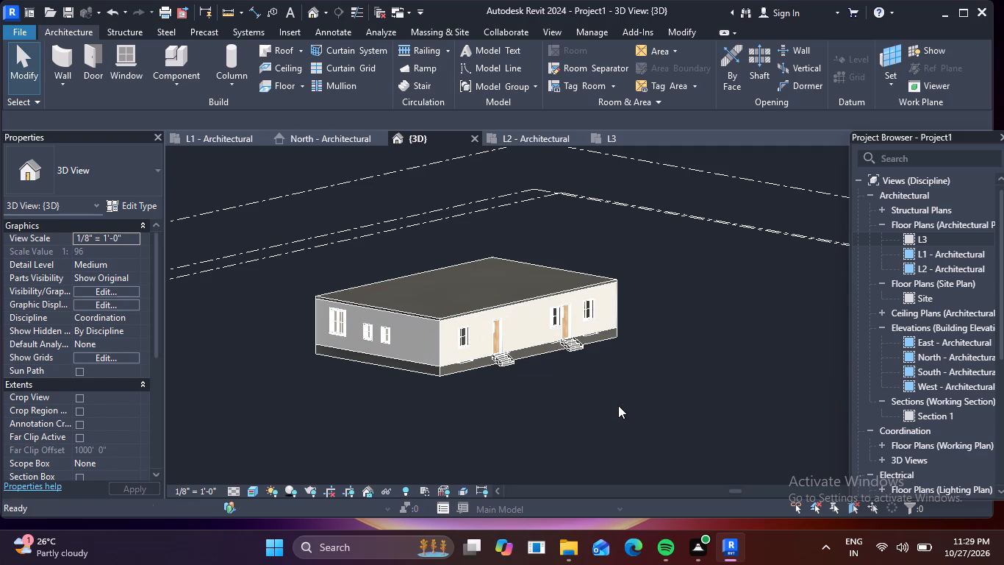
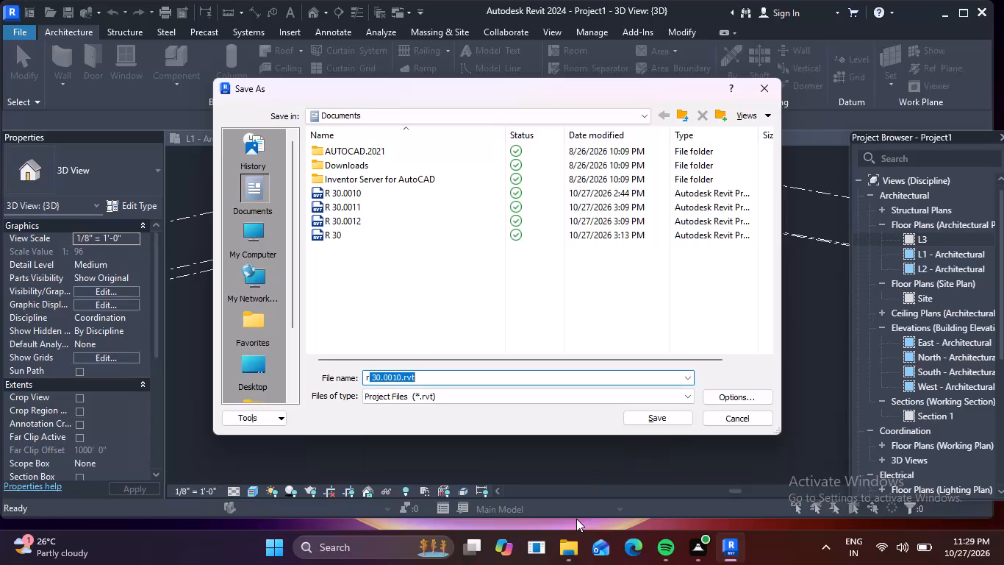
# Name the project file re1199 and save it in the Documents folder as an .rvt project.
pyautogui.write('11')
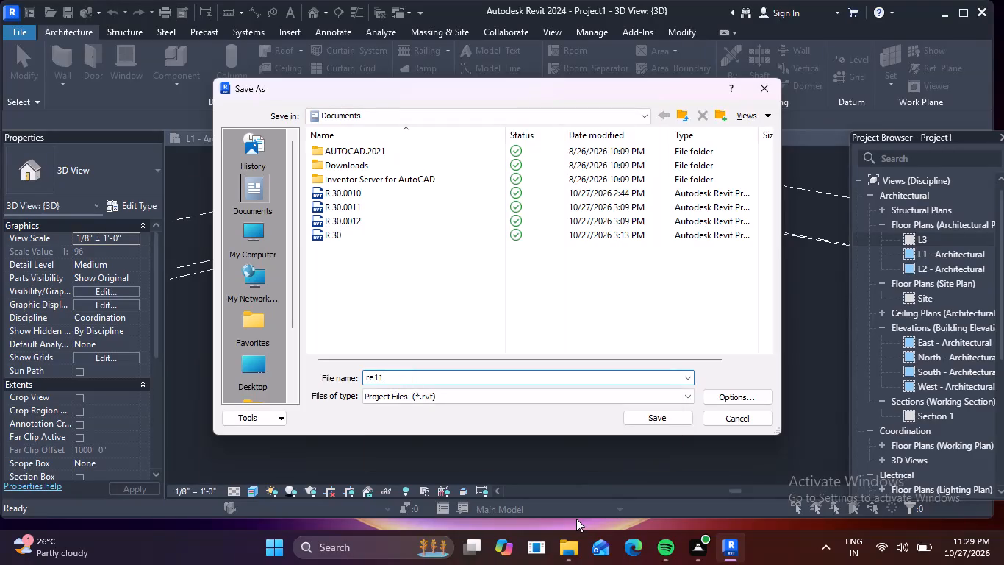
pyautogui.write('99')
pyautogui.click(659, 426)
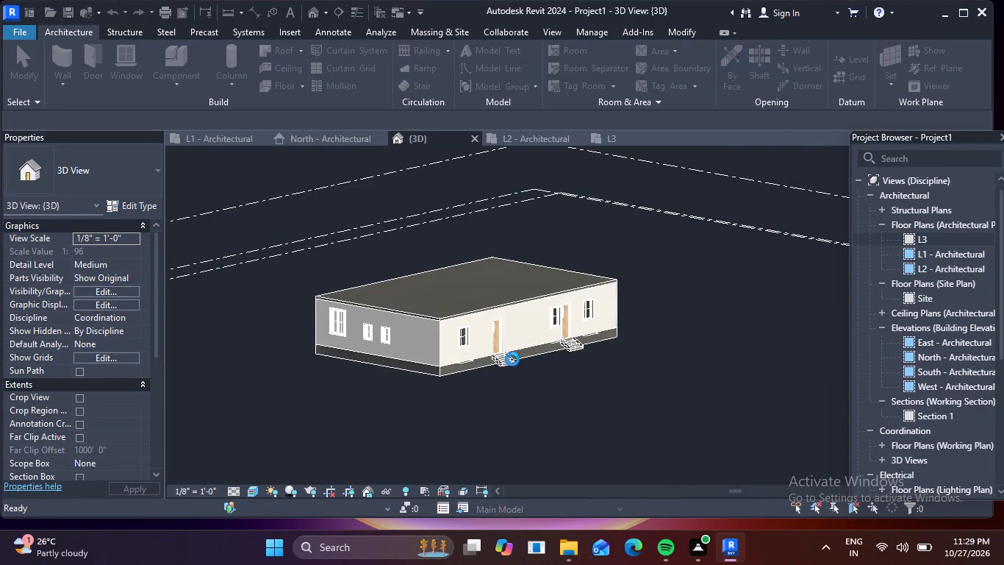
# Print the current 3D view of the building with Microsoft Print to PDF, using the default print settings.
pyautogui.scroll(3, 512, 359)
pyautogui.moveTo(586, 394); pyautogui.dragTo(598, 413, button='middle')
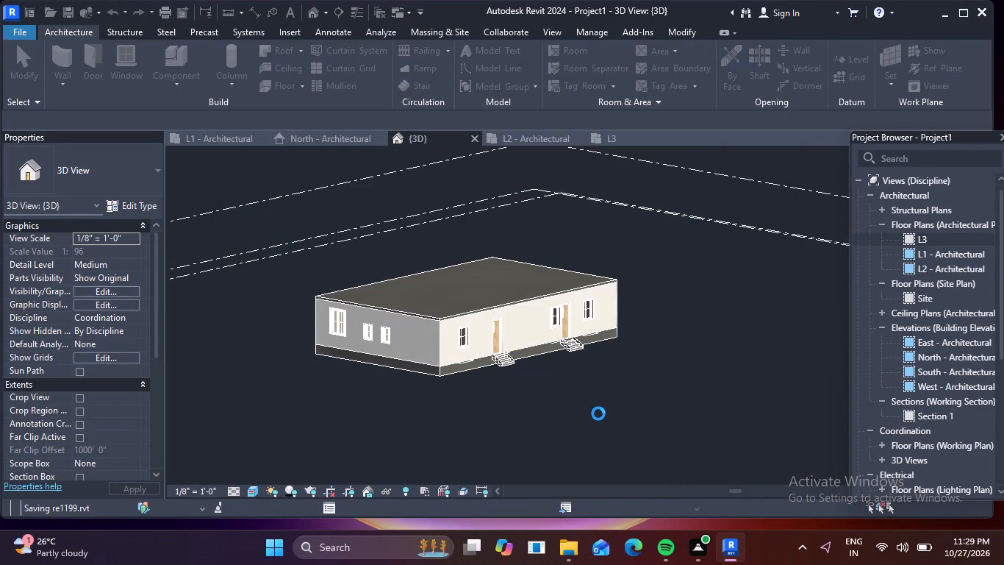
pyautogui.moveTo(569, 399); pyautogui.dragTo(595, 424, button='middle')
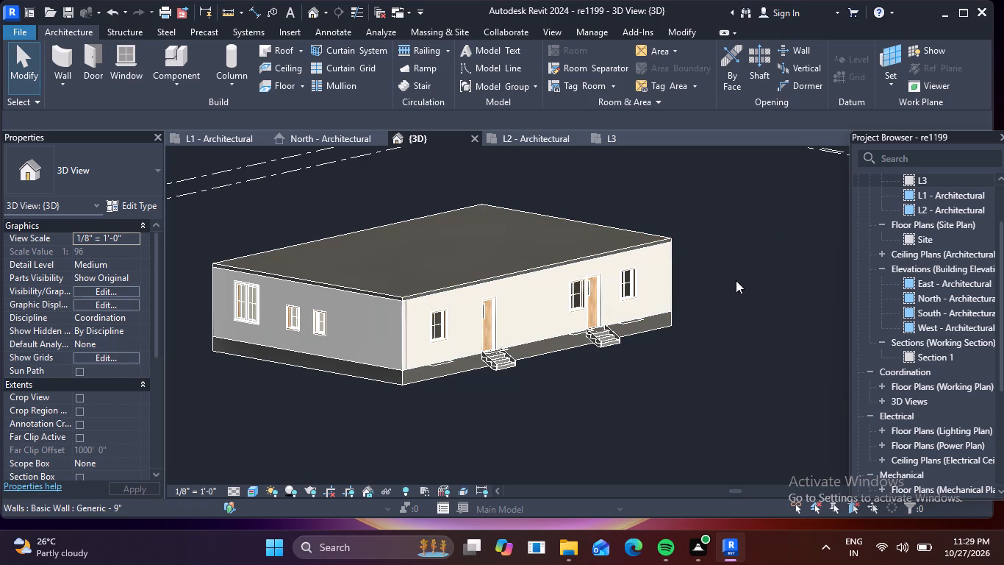
pyautogui.hotkey('ctrl', 'p')
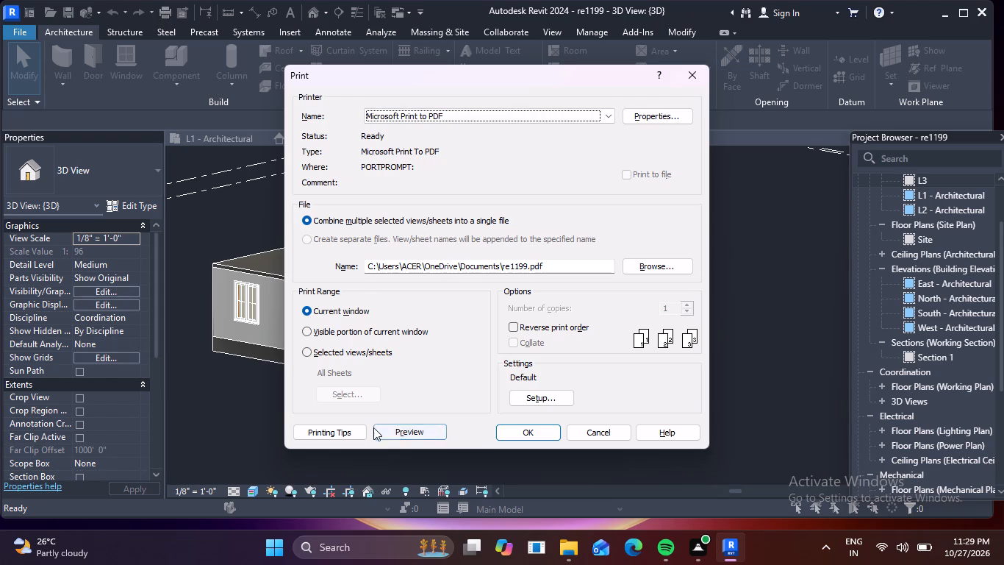
pyautogui.click(524, 434)
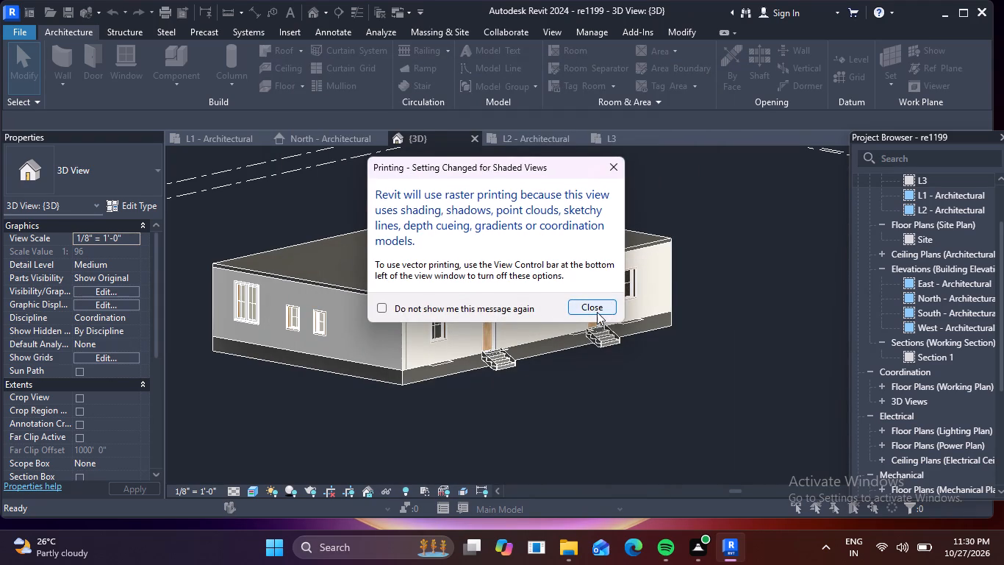
pyautogui.click(597, 312)
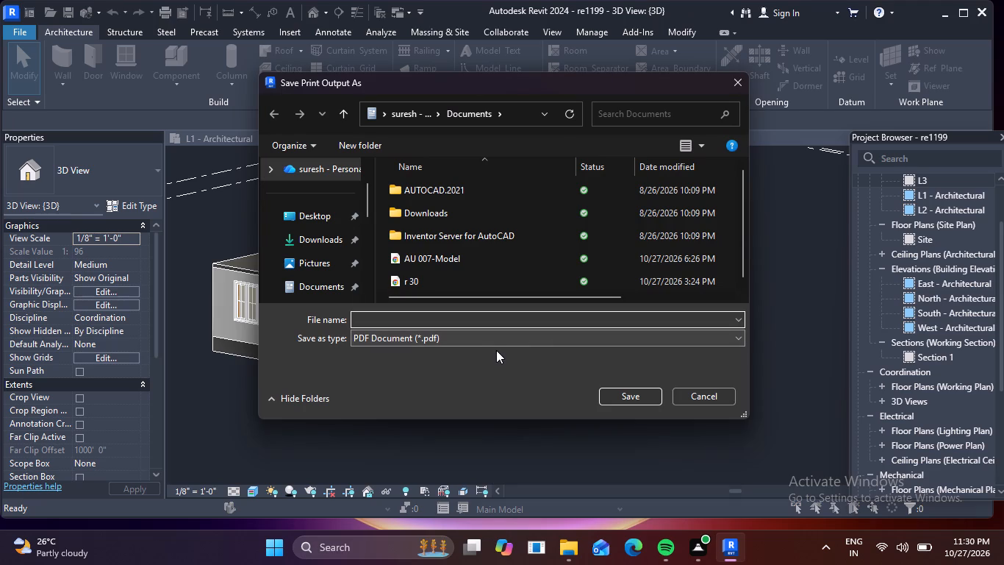
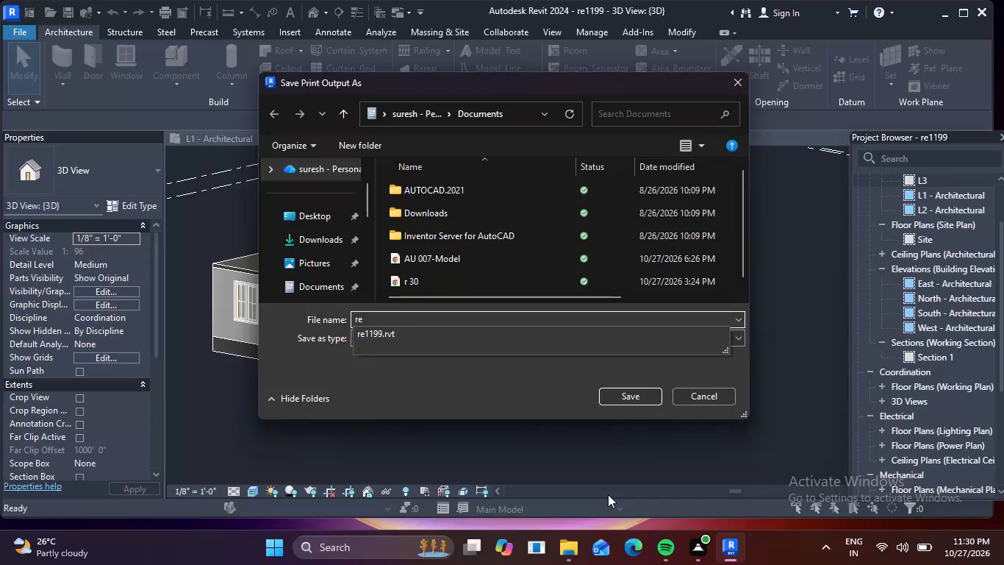
# Name the PDF print output re1199 and save it in the Documents folder.
pyautogui.write('1199')
pyautogui.click(639, 399)
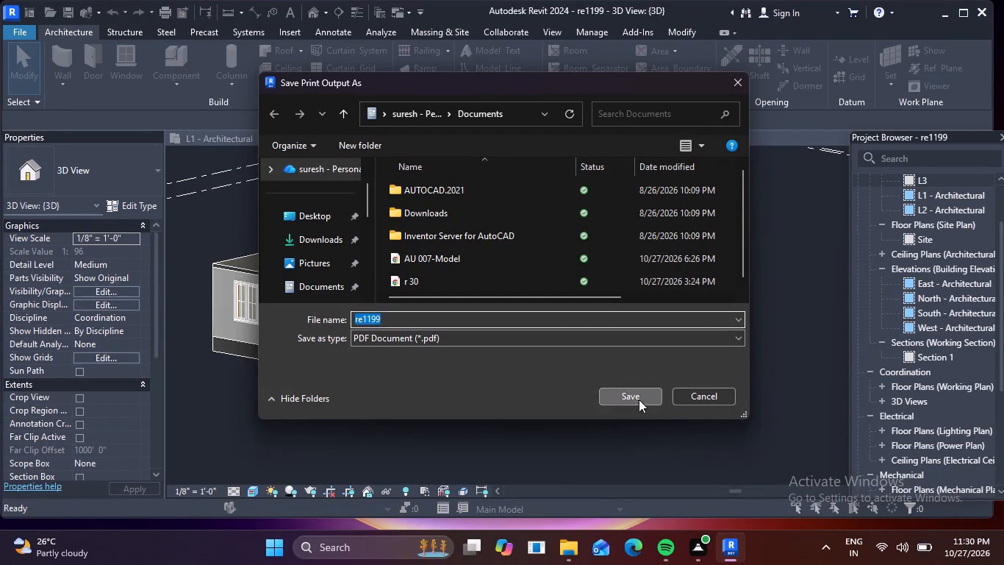